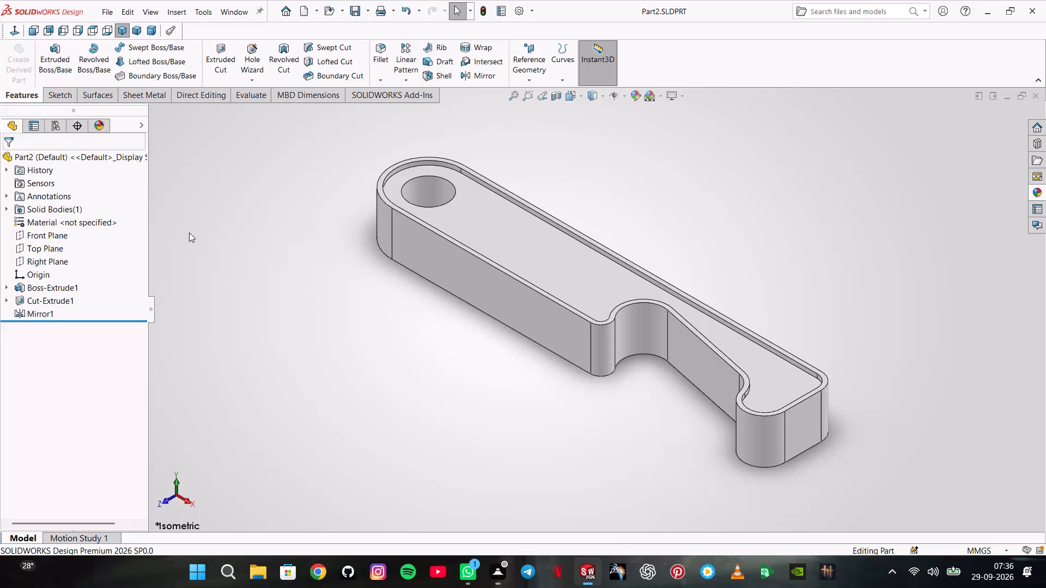
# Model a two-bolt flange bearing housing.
# Create a new Part document.
pyautogui.click(98, 7)
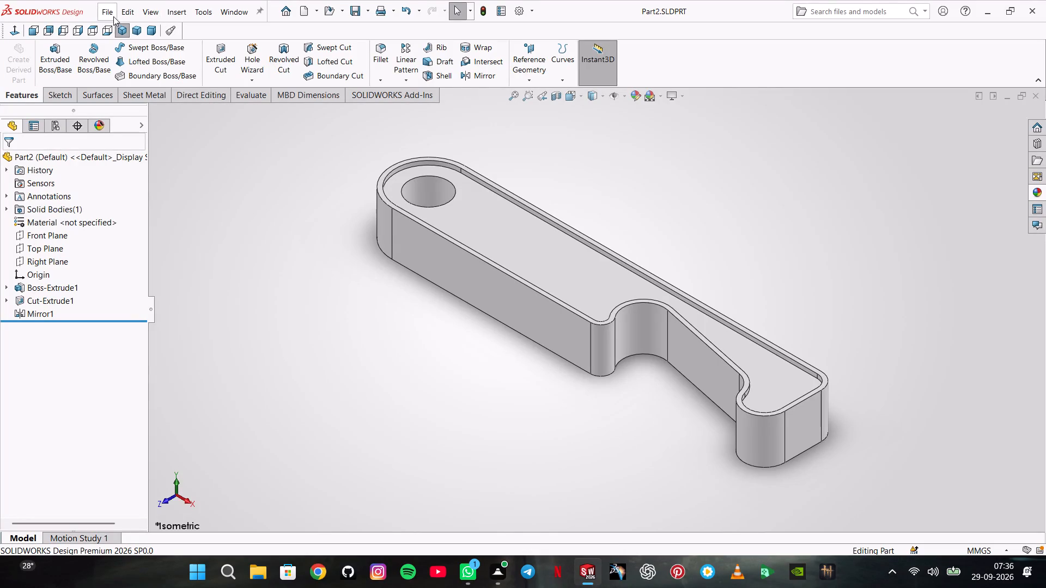
pyautogui.click(121, 34)
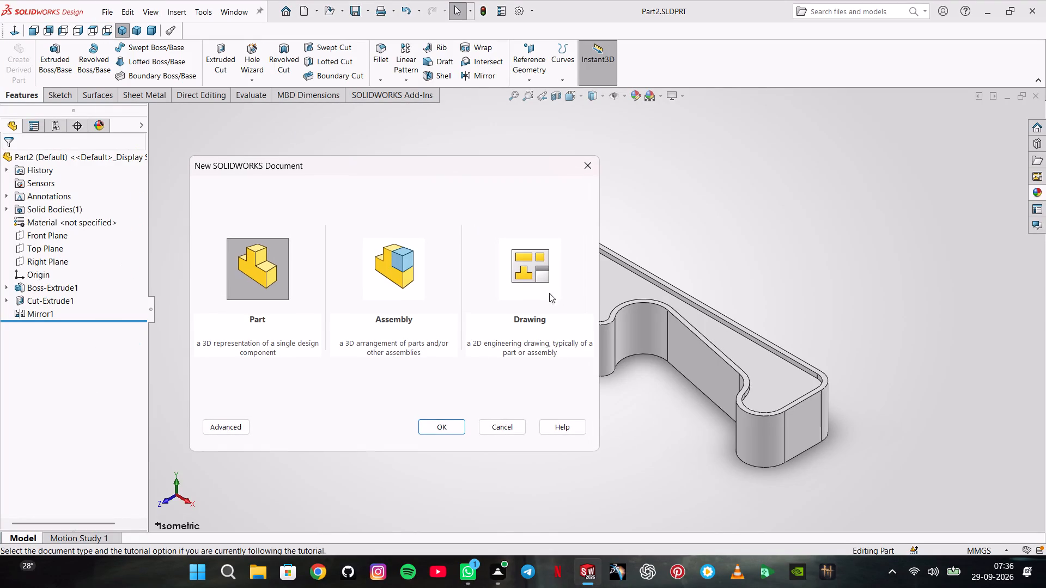
pyautogui.click(453, 424)
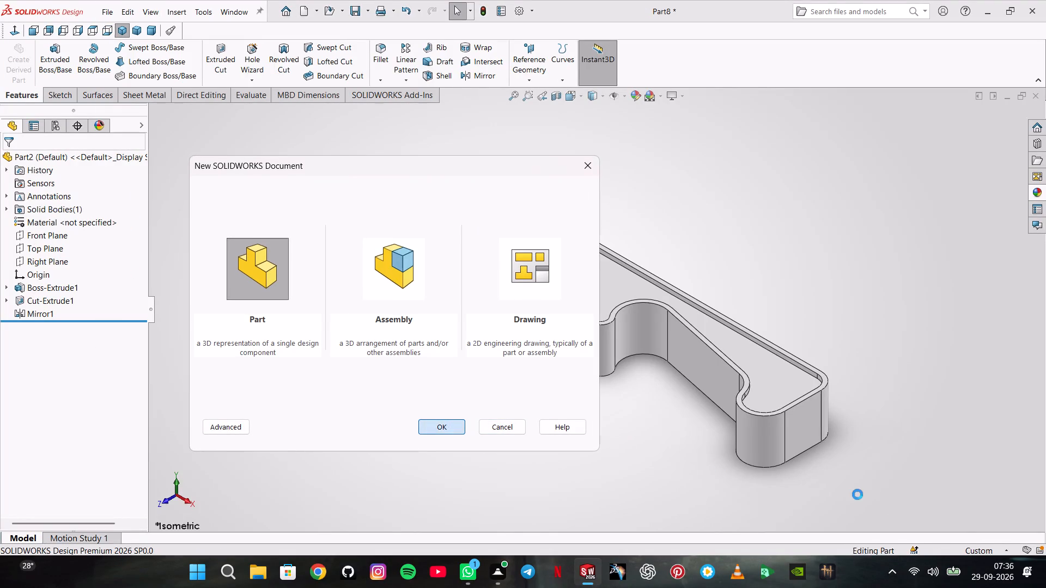
# Set the new part's unit system to MMGS (millimeter, gram, second).
pyautogui.click(992, 553)
pyautogui.click(982, 492)
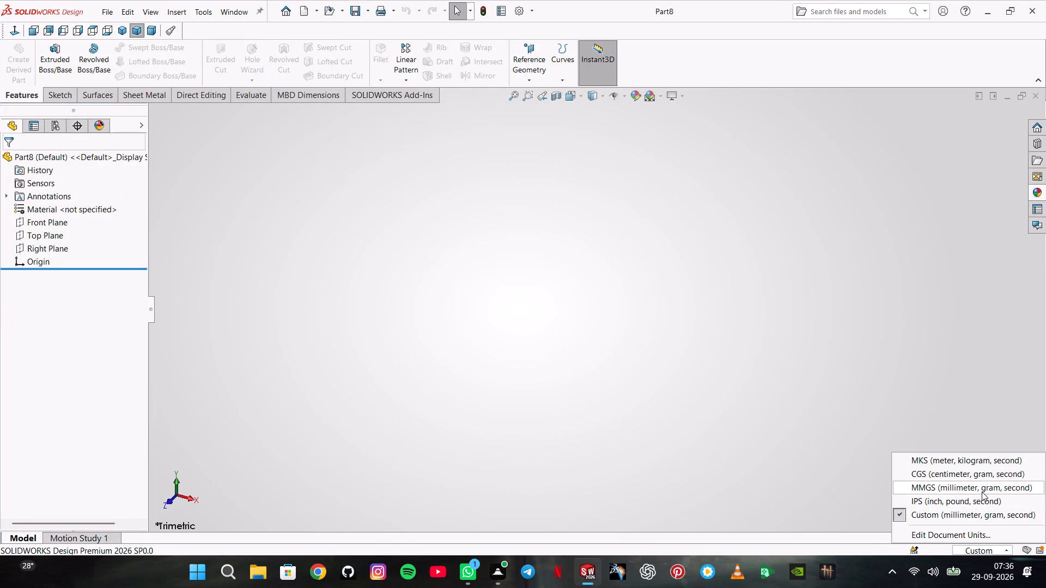
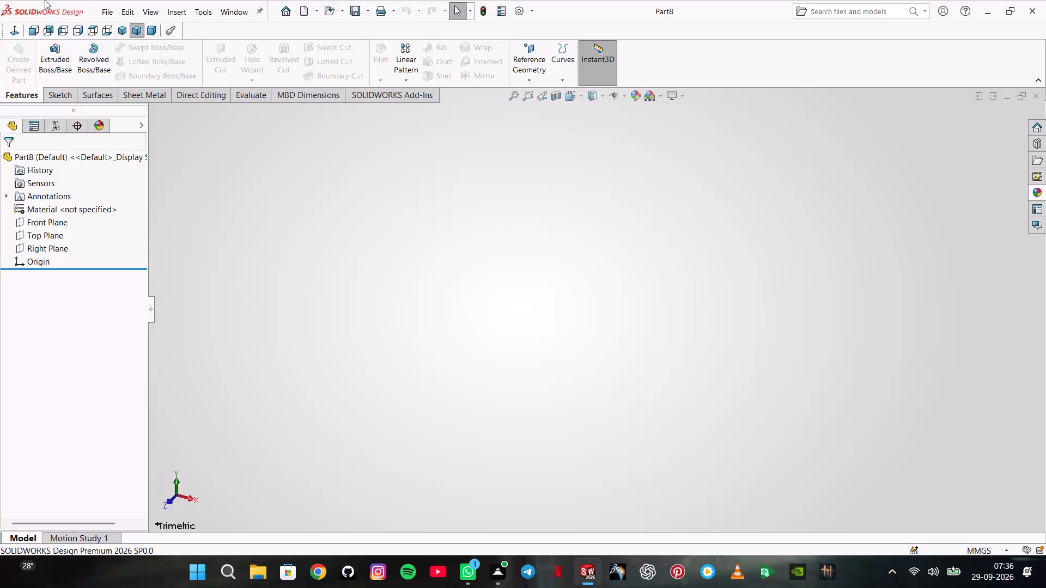
# Sketch a horizontal straight slot on the Top Plane along the origin, about 144 mm between arc centres and 65 mm wide.
pyautogui.click(47, 235)
pyautogui.click(58, 221)
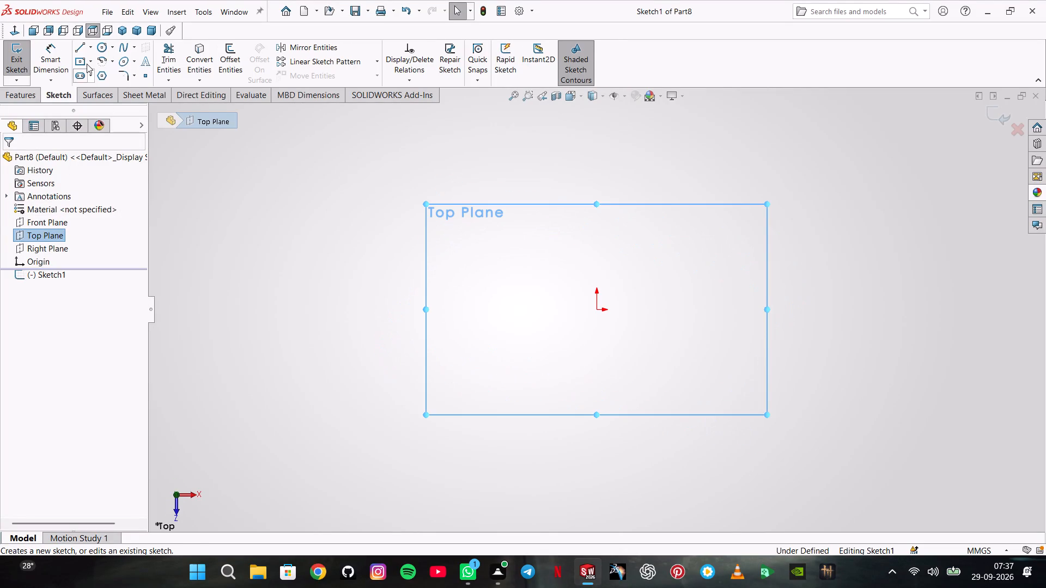
pyautogui.click(82, 73)
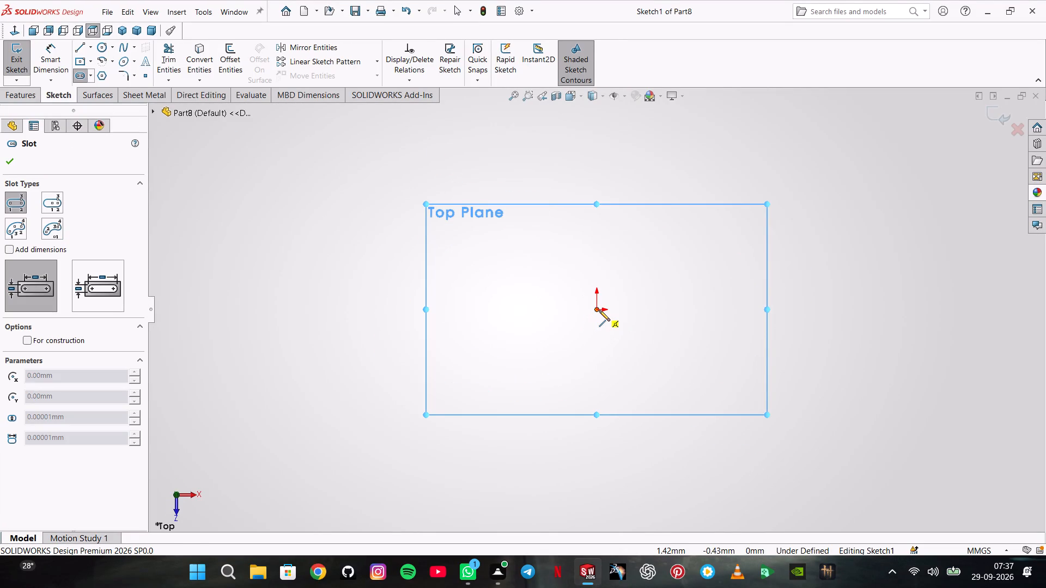
pyautogui.click(458, 310)
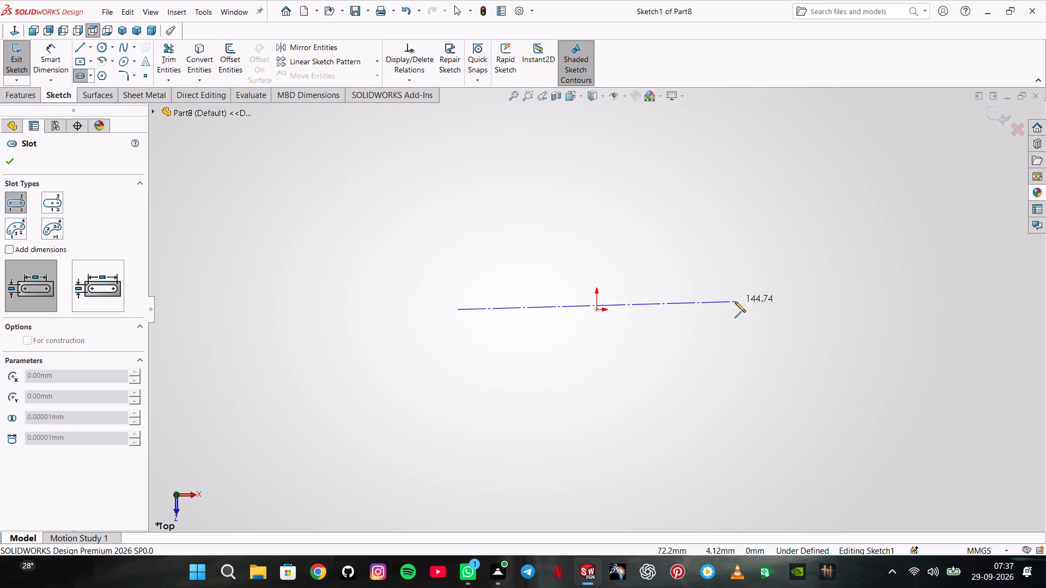
pyautogui.click(733, 307)
pyautogui.click(706, 372)
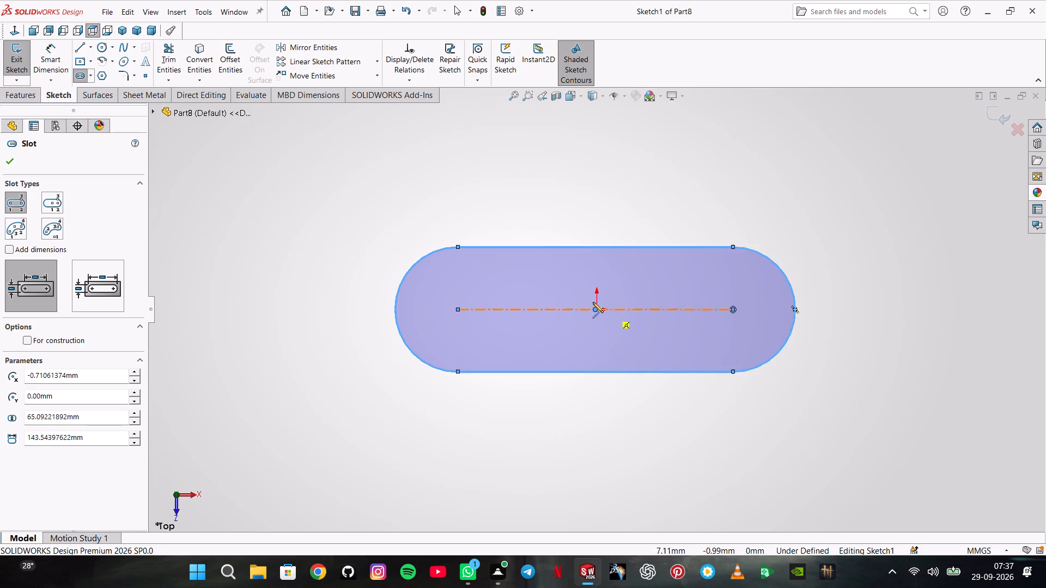
pyautogui.press('Escape')
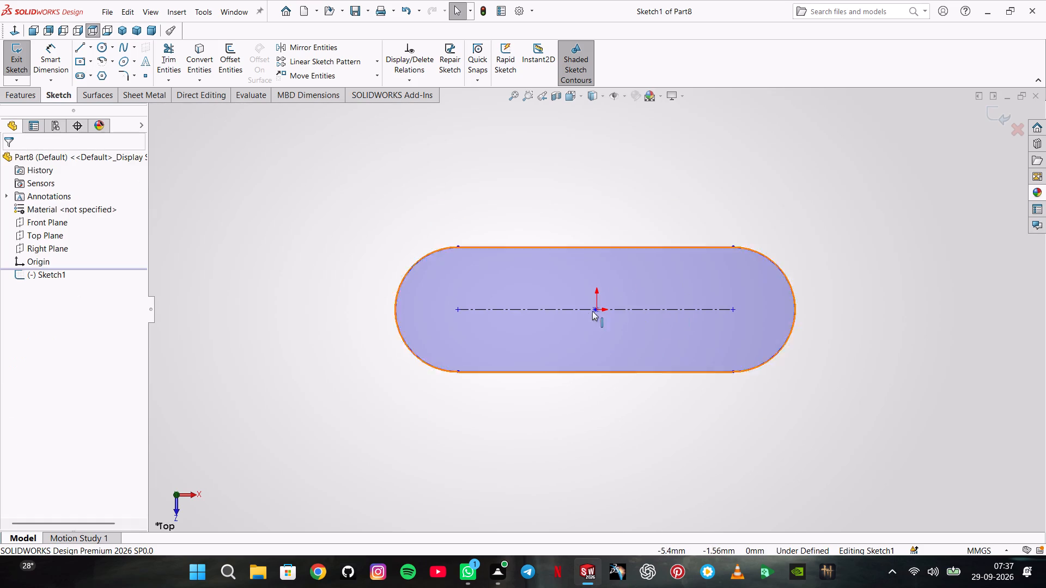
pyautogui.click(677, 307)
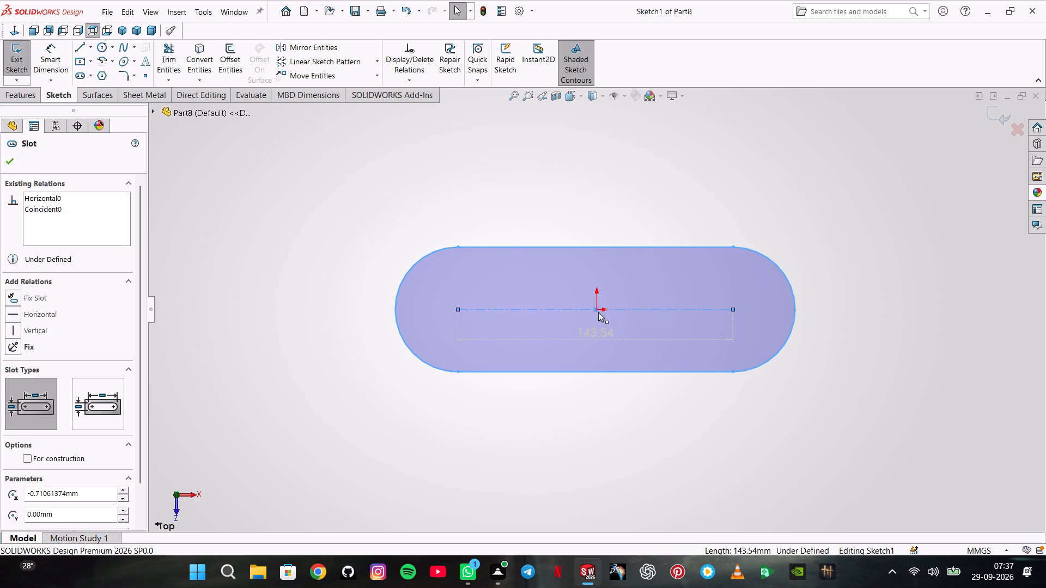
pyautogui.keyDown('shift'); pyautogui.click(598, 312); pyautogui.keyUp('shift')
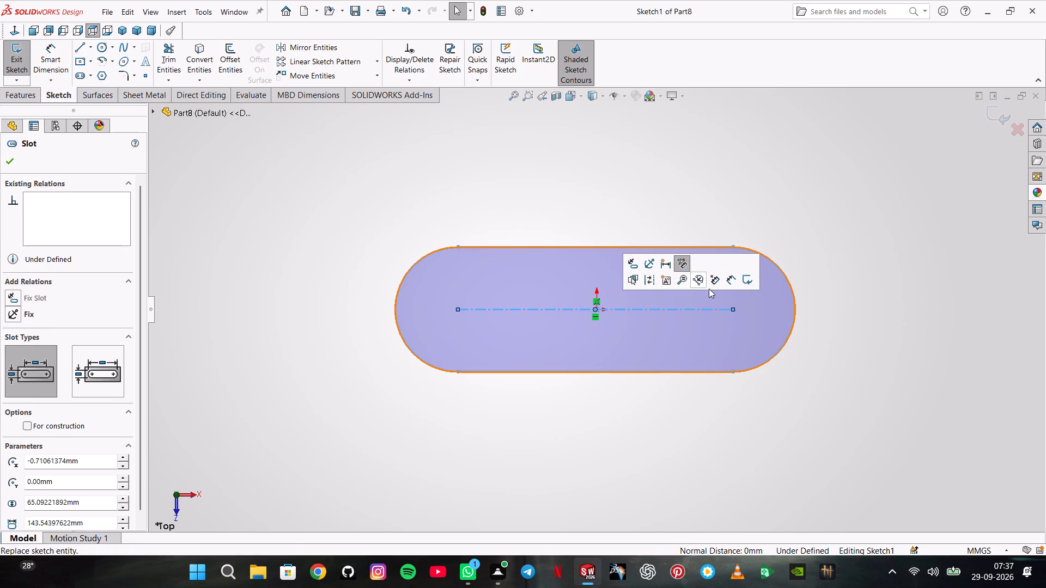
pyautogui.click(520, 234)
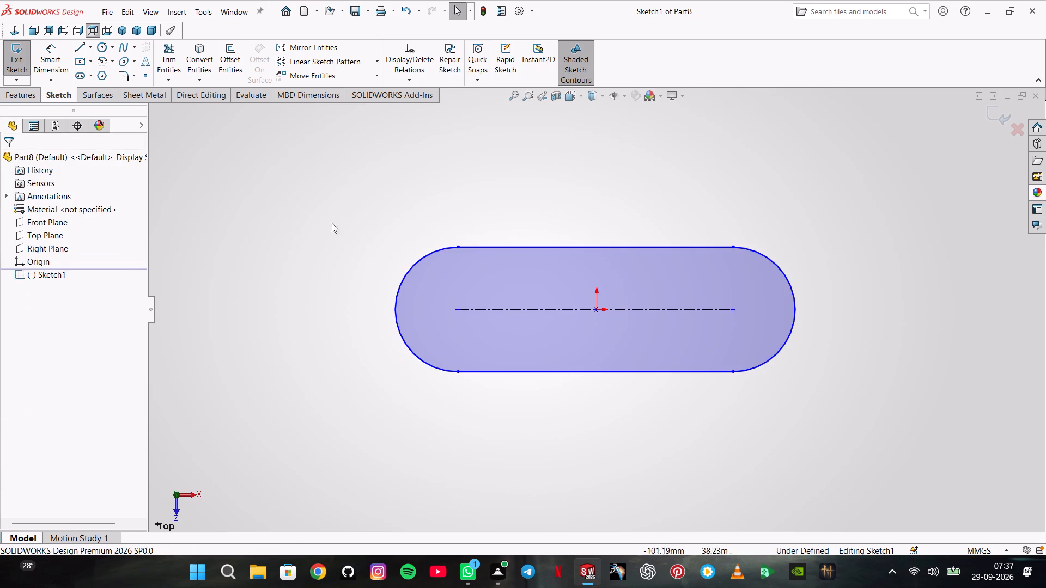
# Dimension the slot's centre-to-centre length above the profile as 175 mm.
pyautogui.click(51, 65)
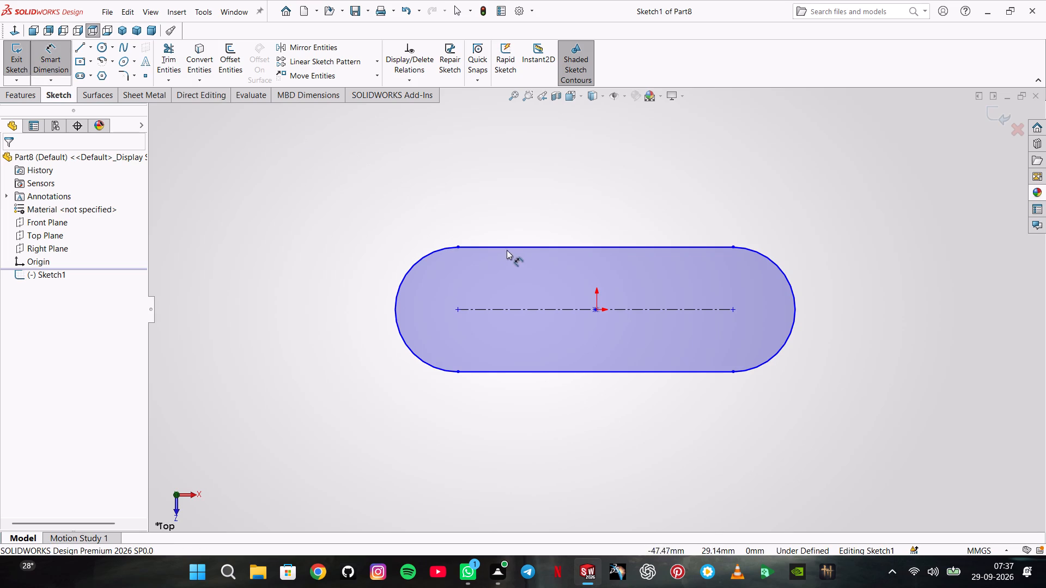
pyautogui.click(545, 313)
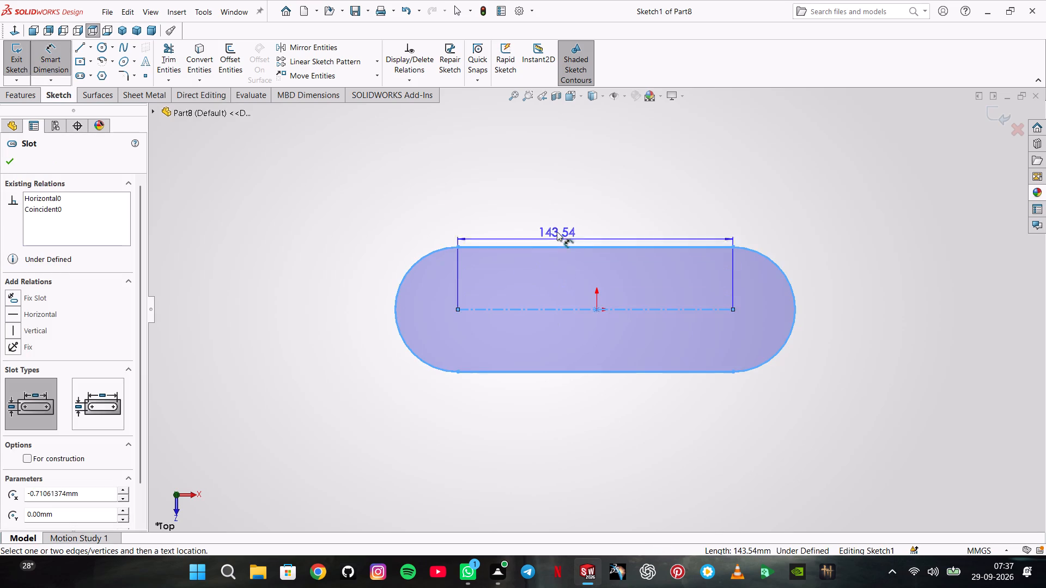
pyautogui.click(562, 199)
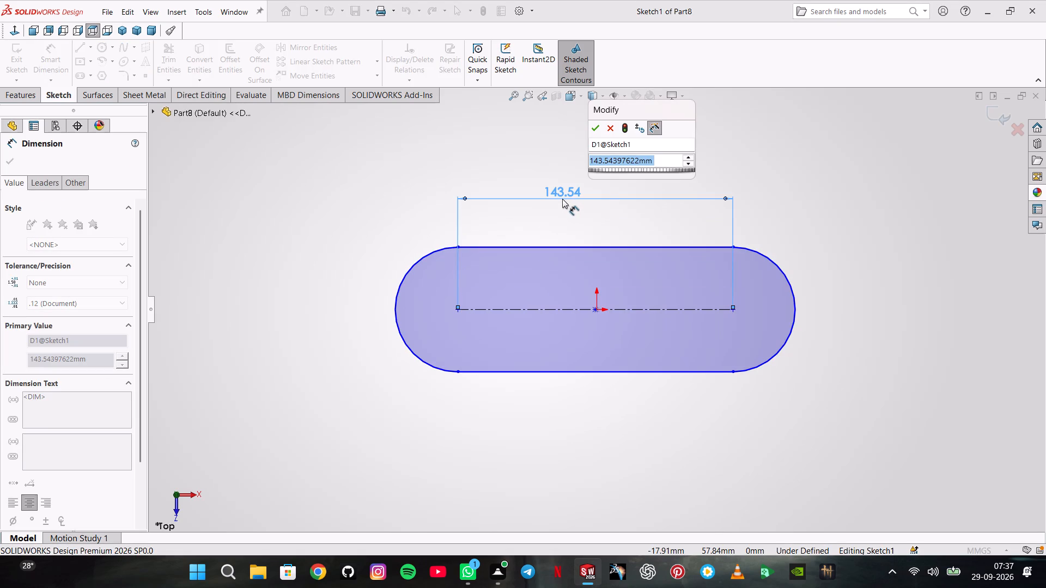
pyautogui.write('175')
pyautogui.press('Return')
# Centre the slot on the origin with a Midpoint relation between its centreline and the origin.
pyautogui.scroll(-7, 574, 204)
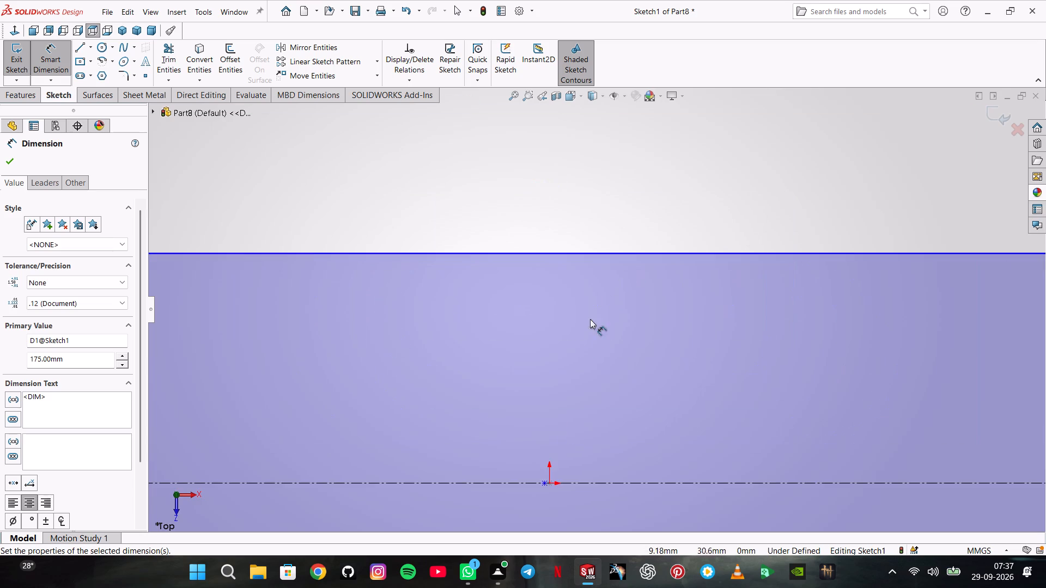
pyautogui.scroll(-5, 538, 448)
pyautogui.press('Escape')
pyautogui.press('Escape')
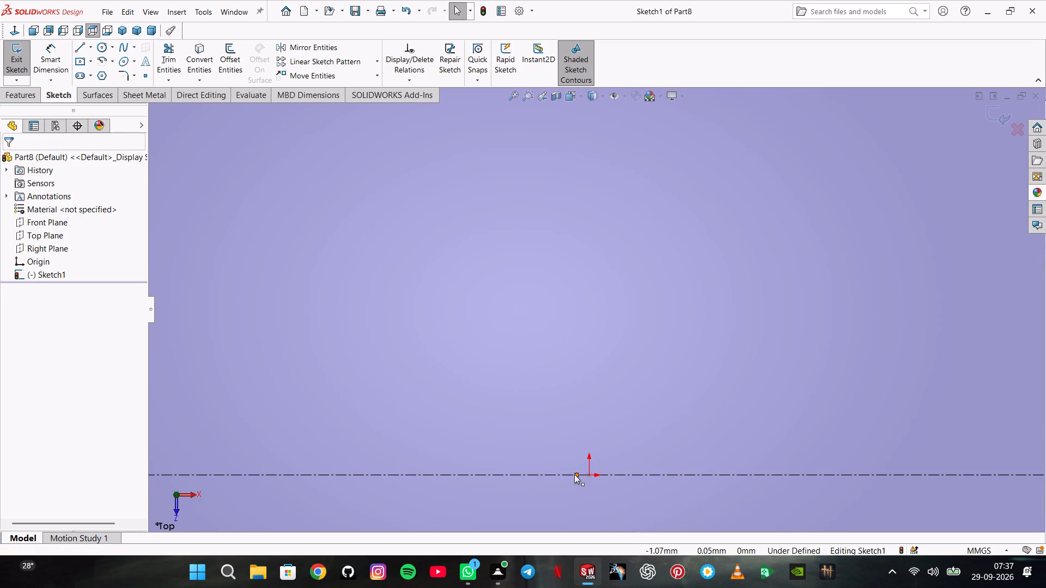
pyautogui.keyDown('shift'); pyautogui.click(552, 477); pyautogui.keyUp('shift')
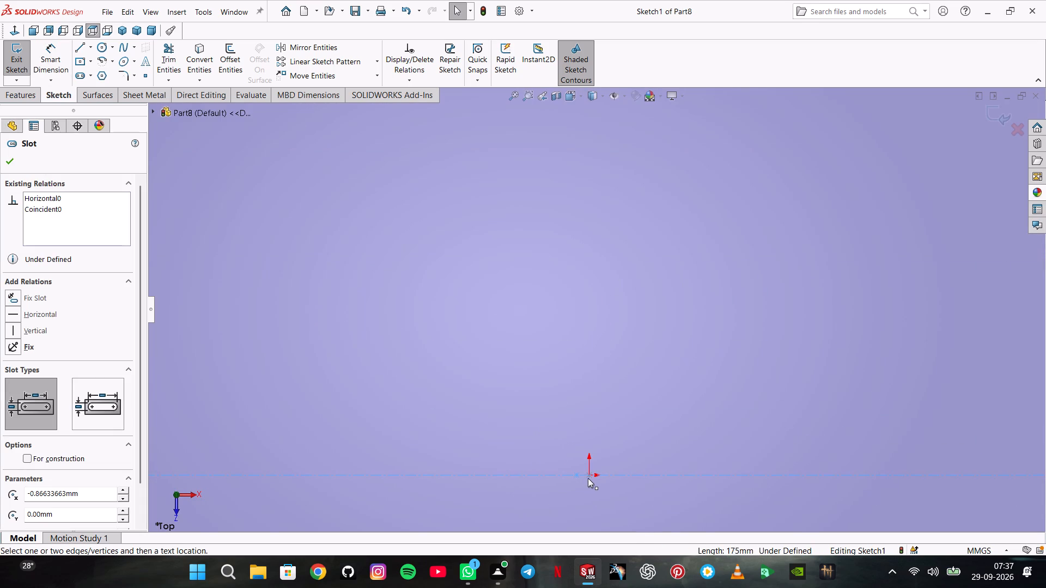
pyautogui.keyDown('shift'); pyautogui.click(588, 478); pyautogui.keyUp('shift')
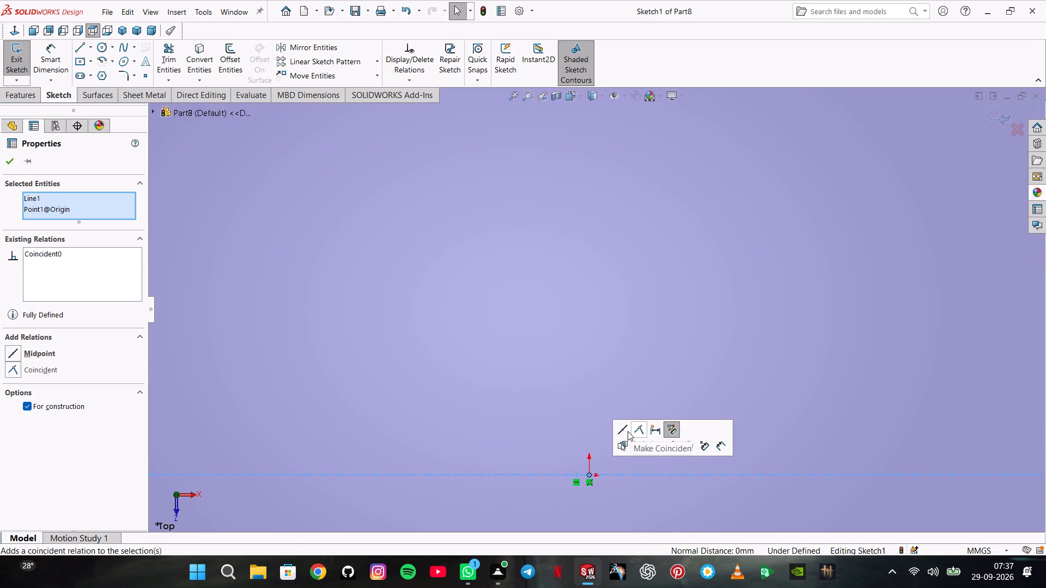
pyautogui.click(627, 433)
pyautogui.scroll(6, 552, 400)
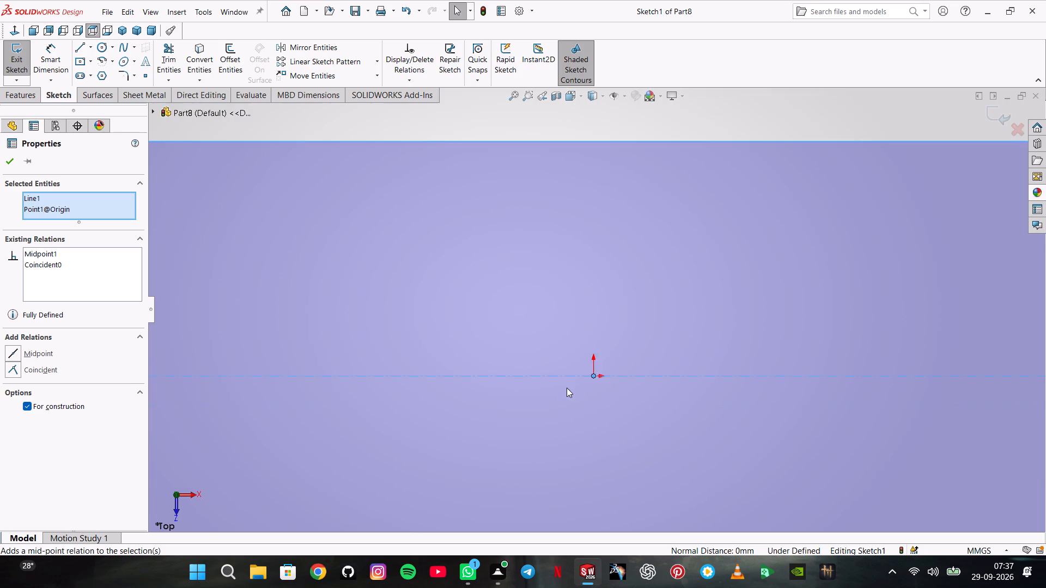
pyautogui.scroll(5, 567, 388)
pyautogui.press('Escape')
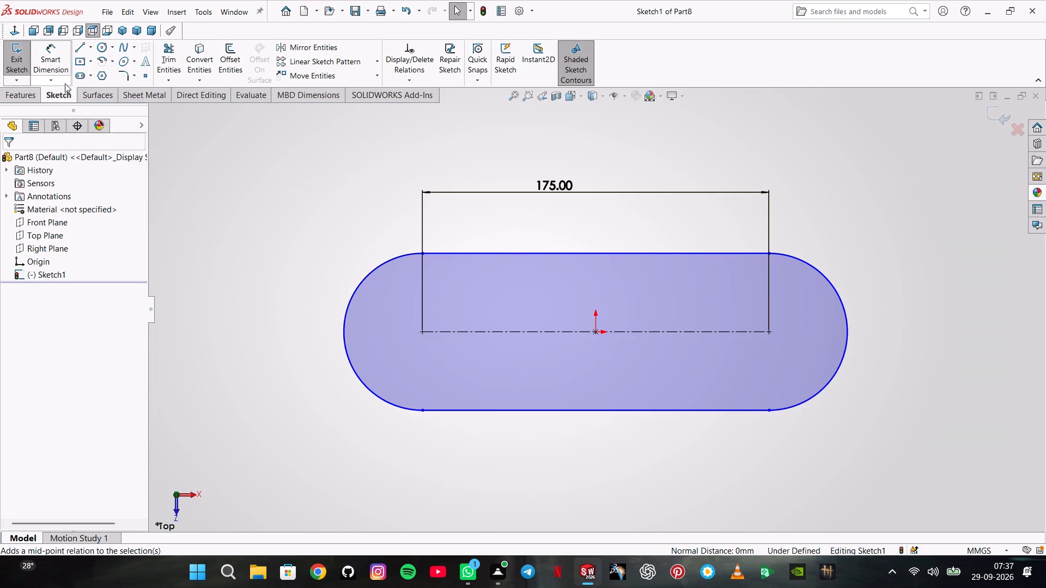
# Sketch a circle of about 25 mm radius centred on the origin, inside the slot.
pyautogui.click(101, 46)
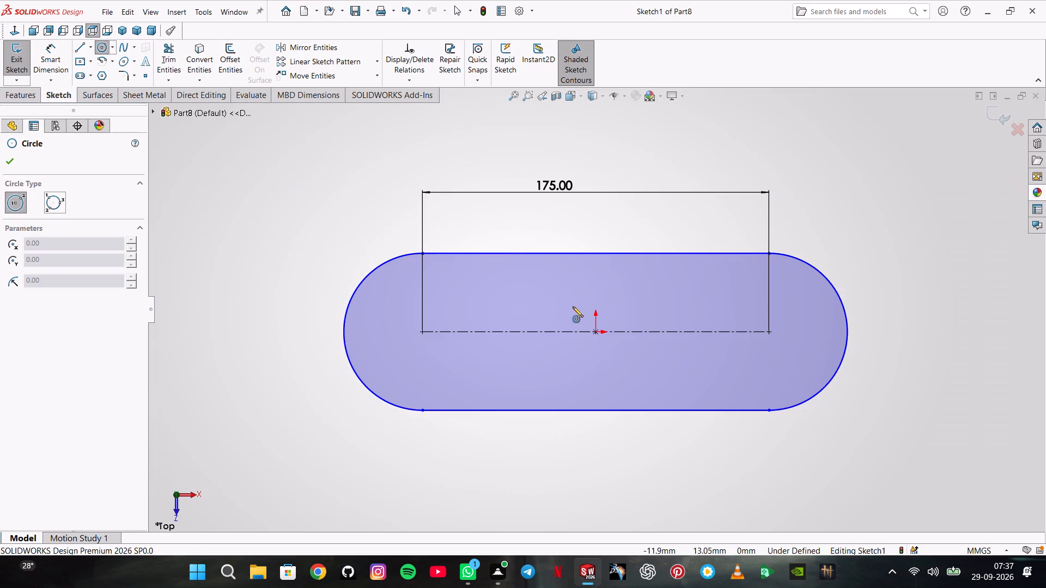
pyautogui.click(594, 330)
pyautogui.click(594, 381)
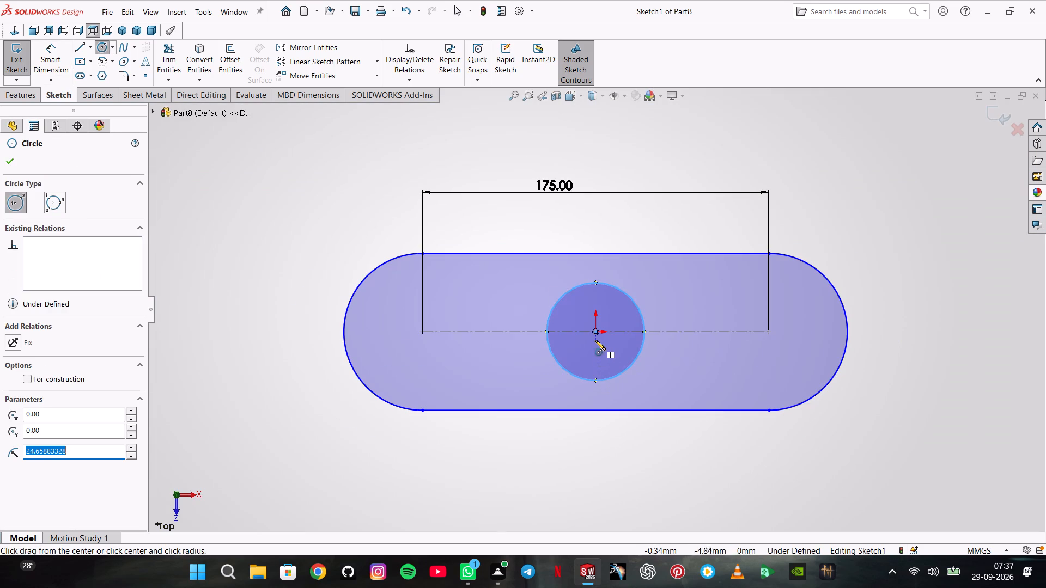
pyautogui.moveTo(591, 336); pyautogui.dragTo(582, 335)
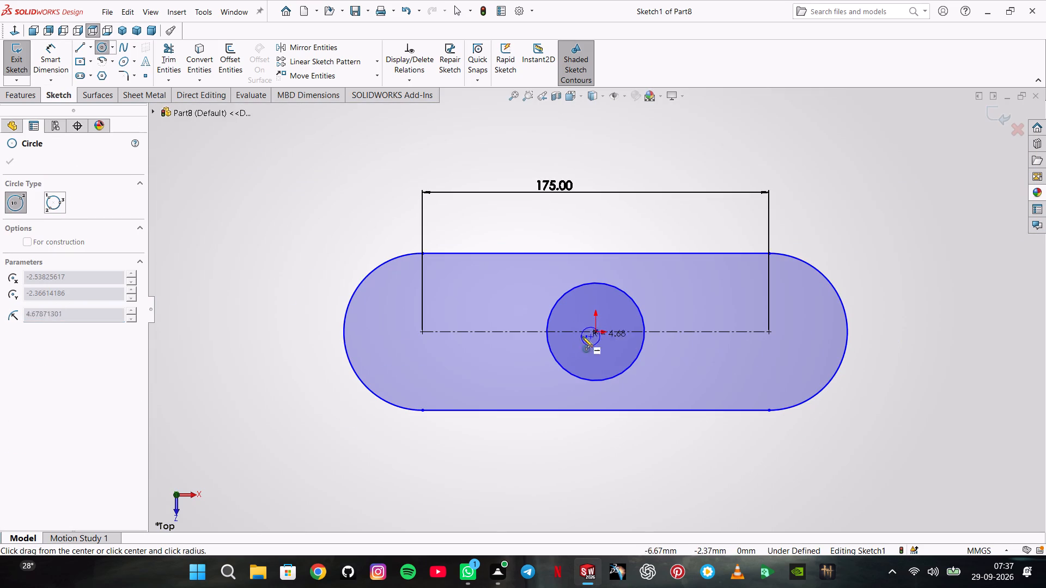
pyautogui.press('Escape')
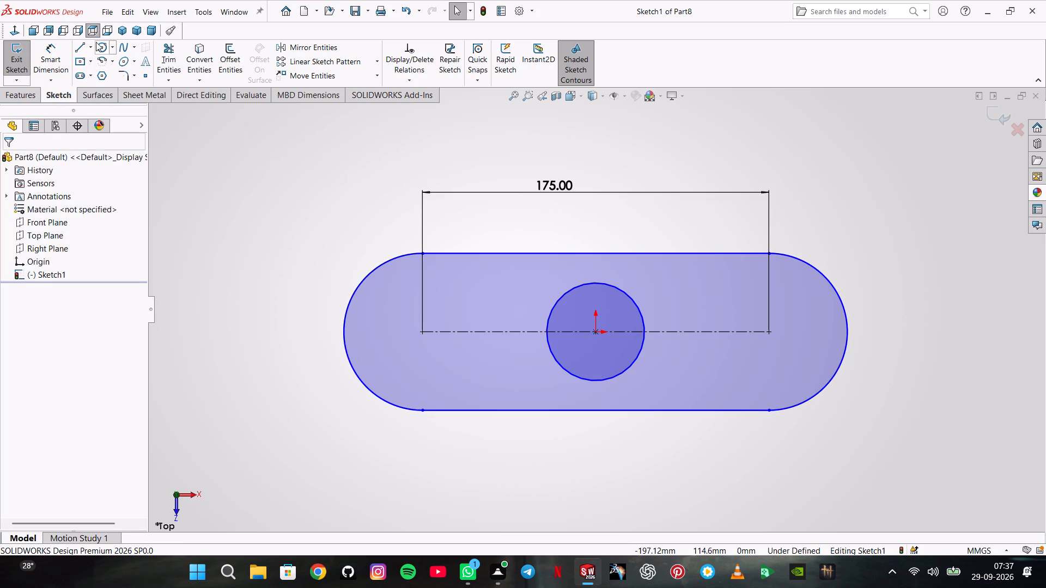
# Sketch a larger concentric circle of about 56 mm radius at the origin, extending past the slot's straight edges.
pyautogui.click(99, 44)
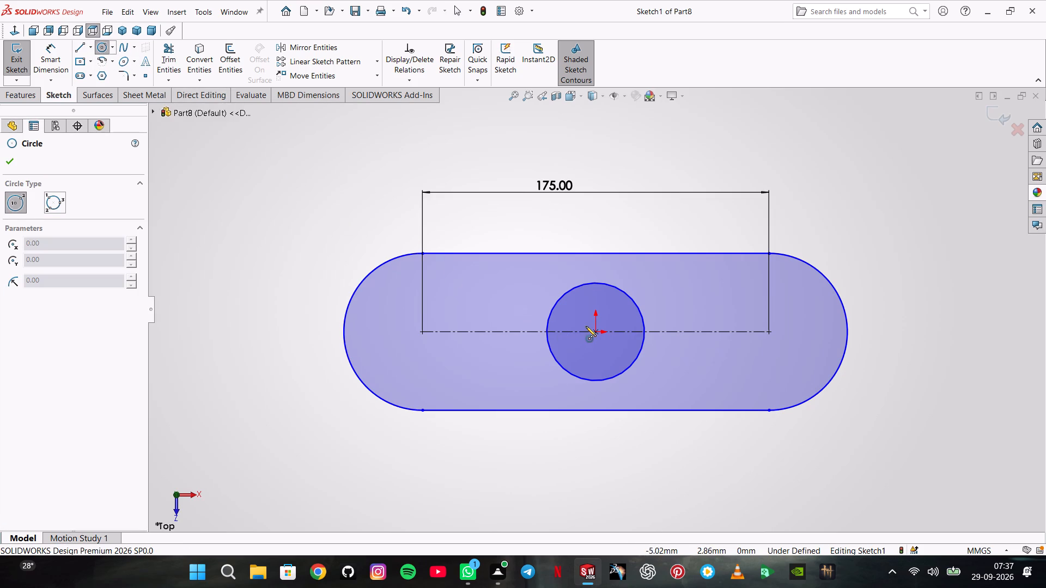
pyautogui.click(595, 333)
pyautogui.click(580, 442)
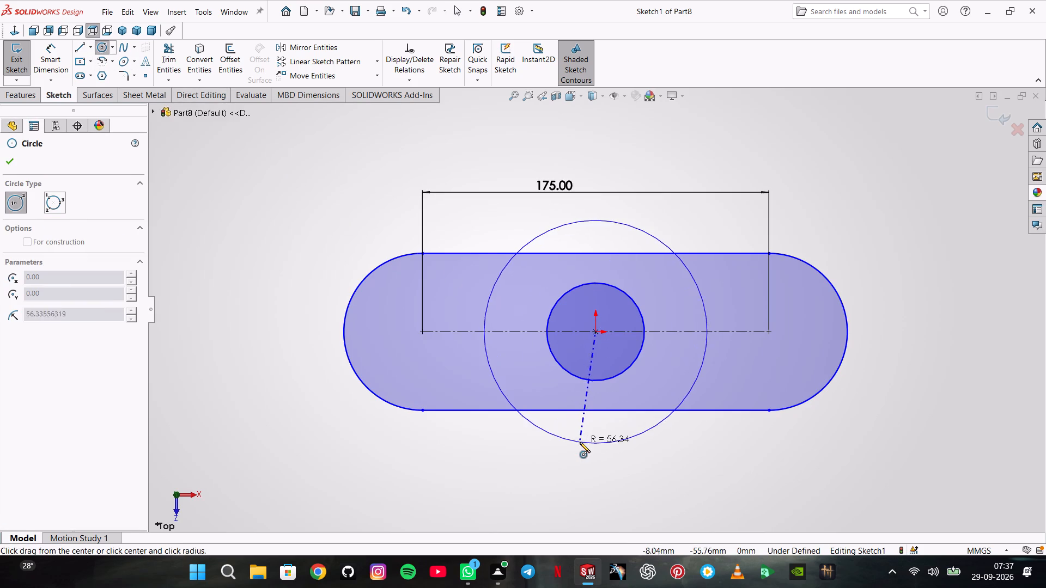
# Sketch two separate slanted lines above the slot, one sloping down past its left end and one past its right end.
pyautogui.click(90, 47)
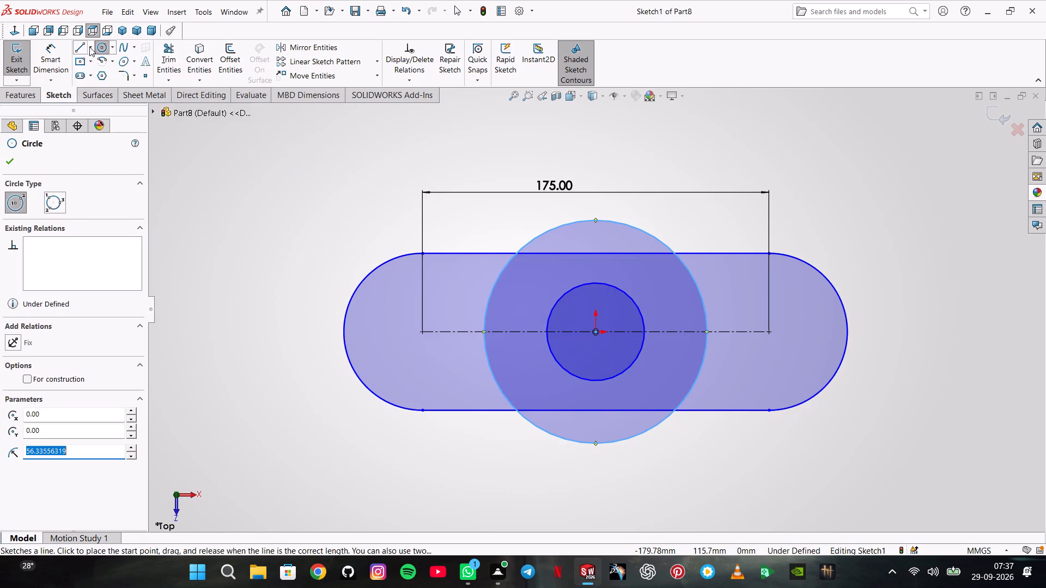
pyautogui.click(73, 47)
pyautogui.click(545, 146)
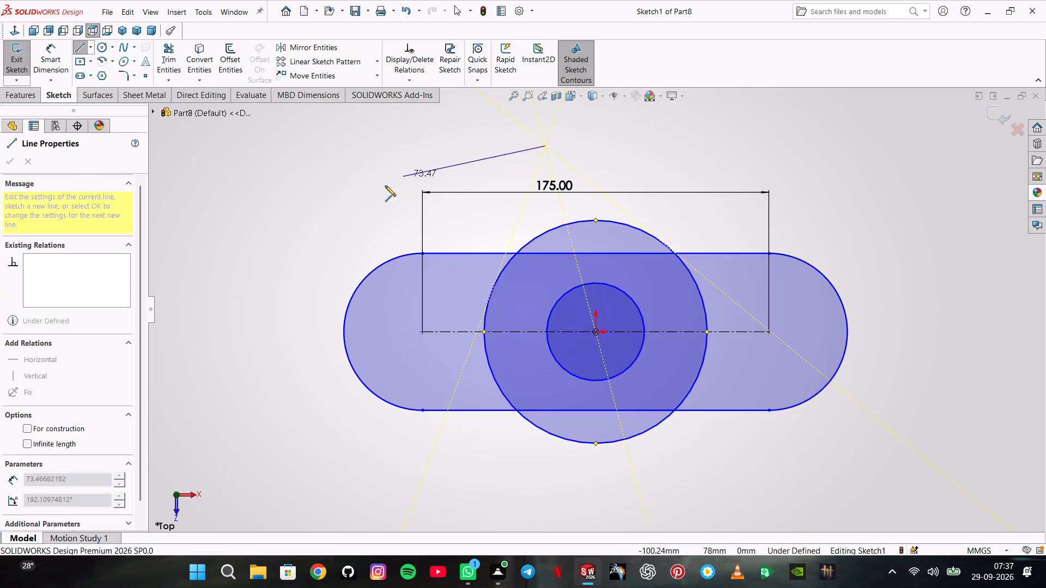
pyautogui.click(260, 326)
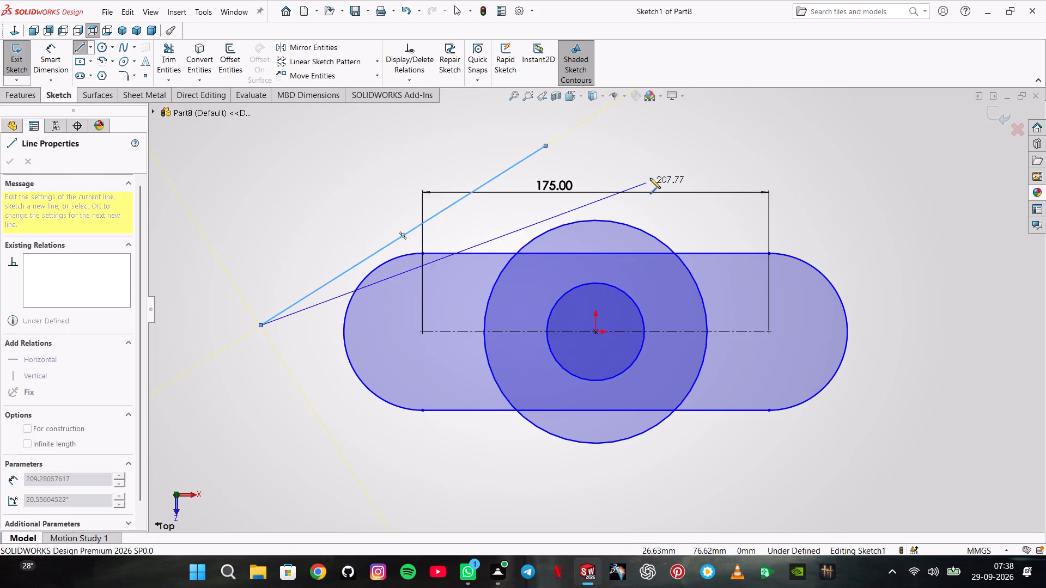
pyautogui.doubleClick(650, 178)
pyautogui.click(604, 118)
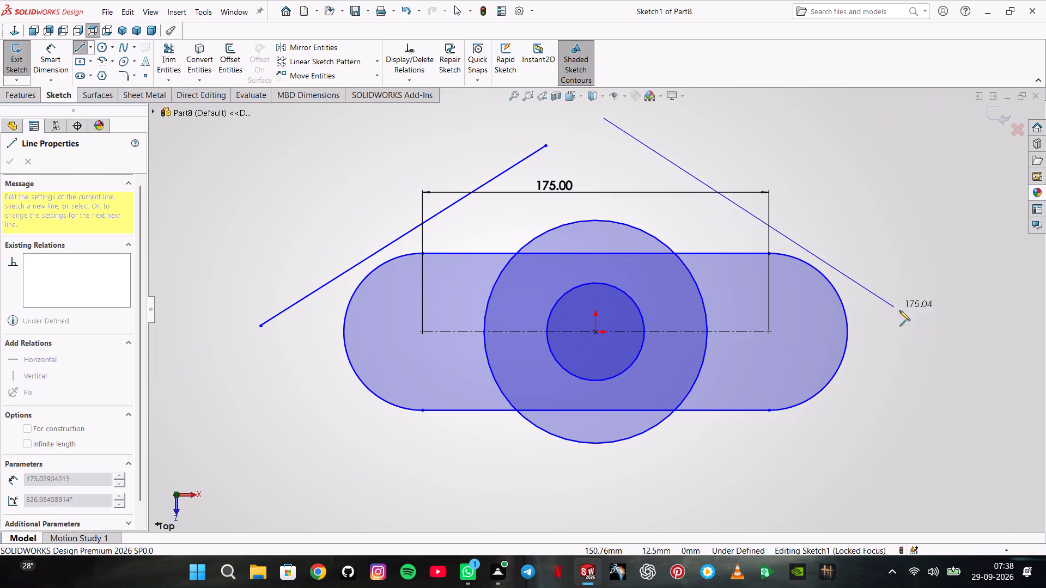
pyautogui.click(999, 348)
pyautogui.doubleClick(994, 311)
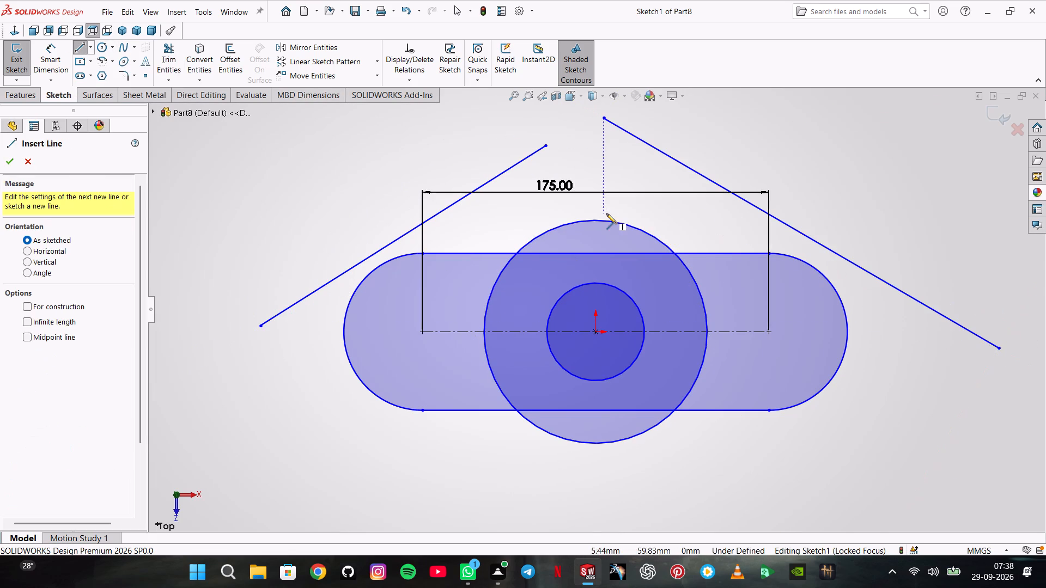
# Dimension the larger circle's diameter as 105 mm, placing the dimension below the profile.
pyautogui.click(60, 62)
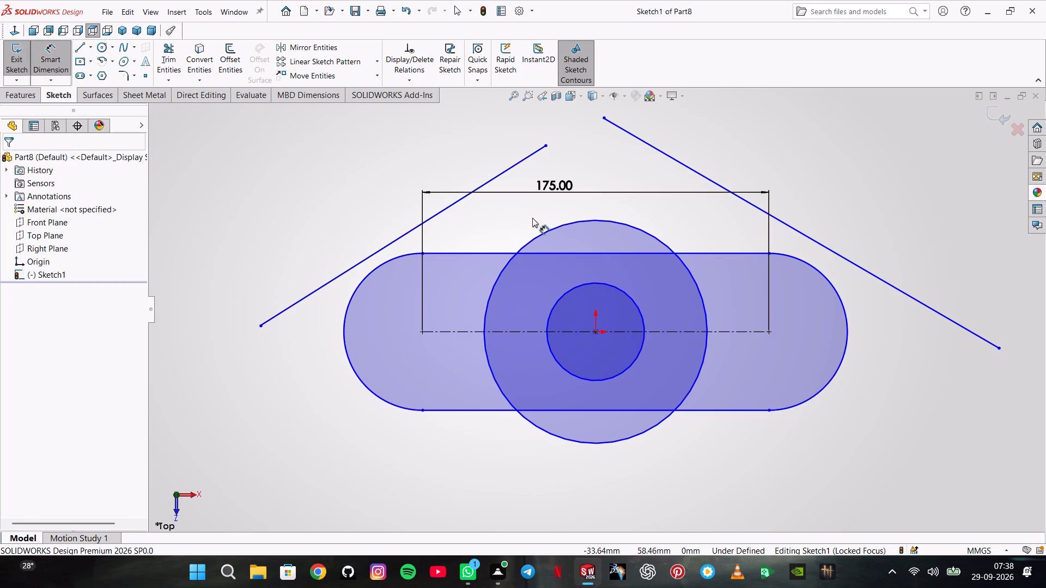
pyautogui.click(558, 226)
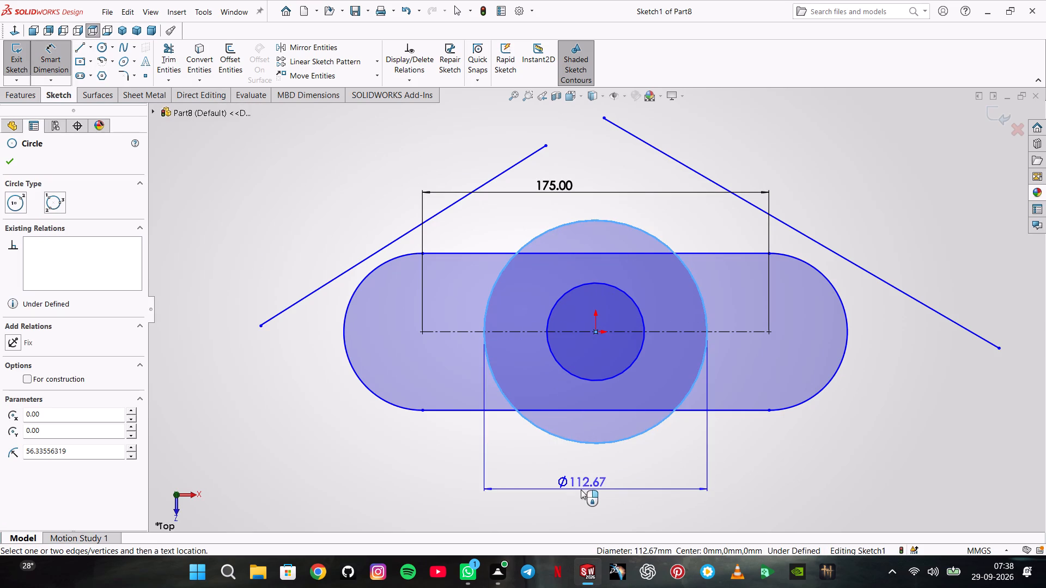
pyautogui.click(581, 489)
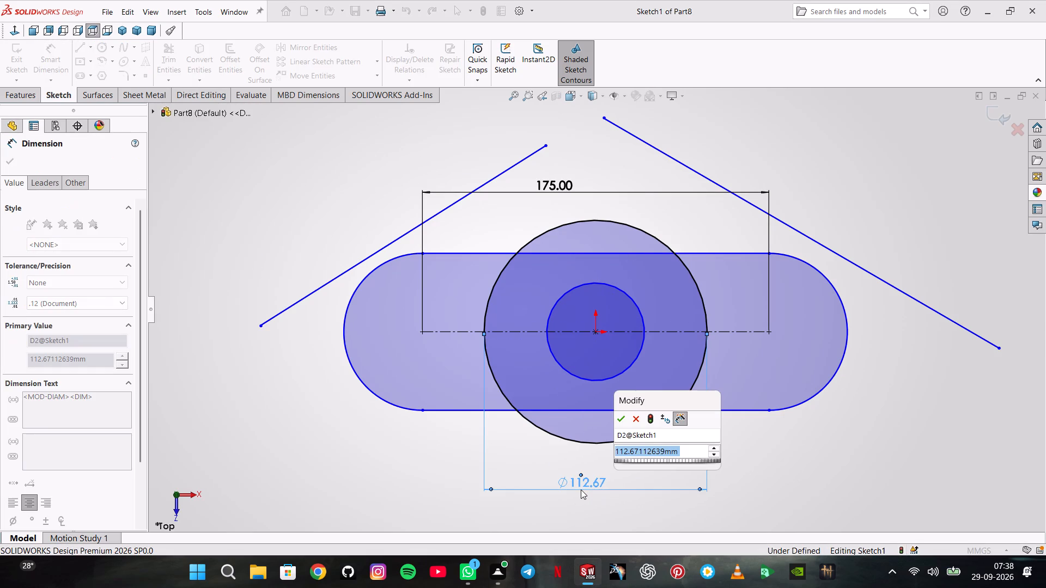
pyautogui.write('105')
pyautogui.press('Return')
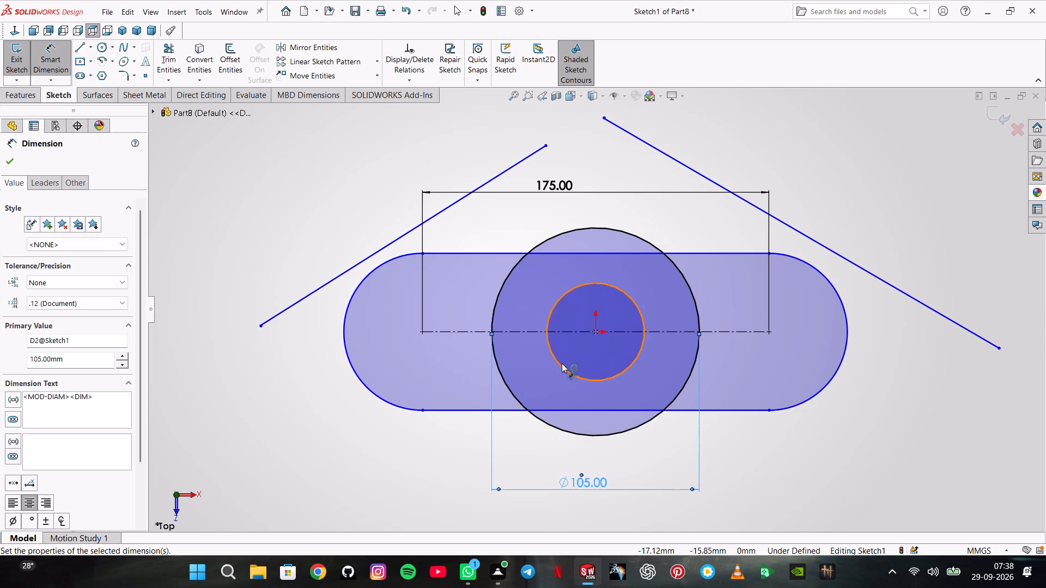
pyautogui.press('Escape')
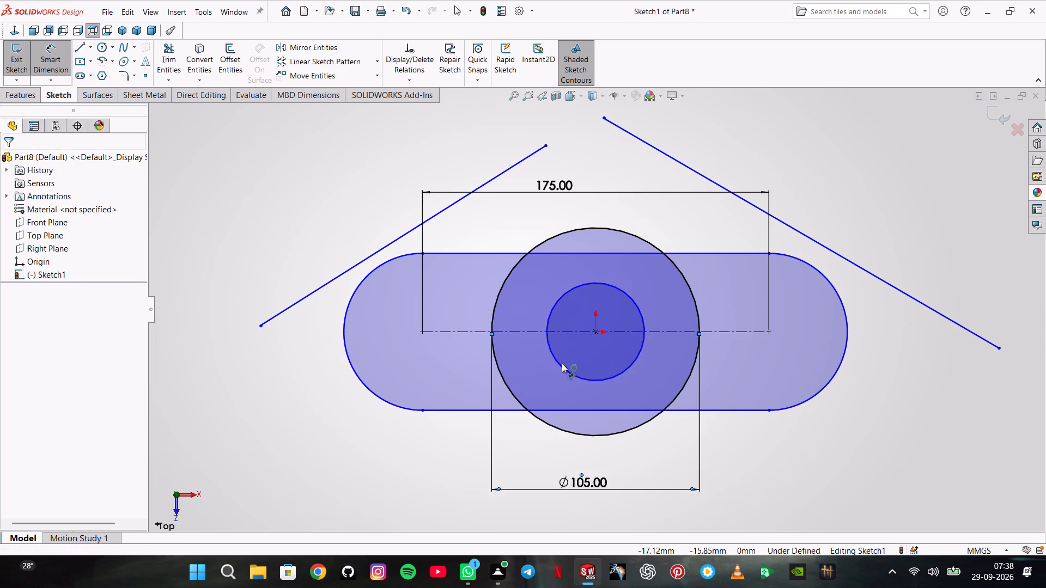
# Delete the smaller circle centred on the origin.
pyautogui.click(562, 363)
pyautogui.press('Delete')
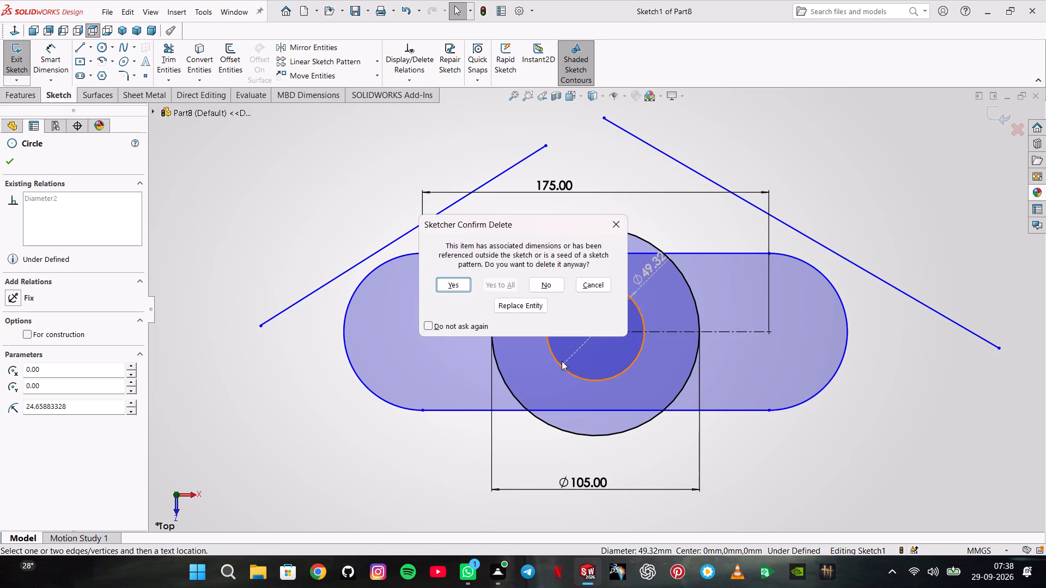
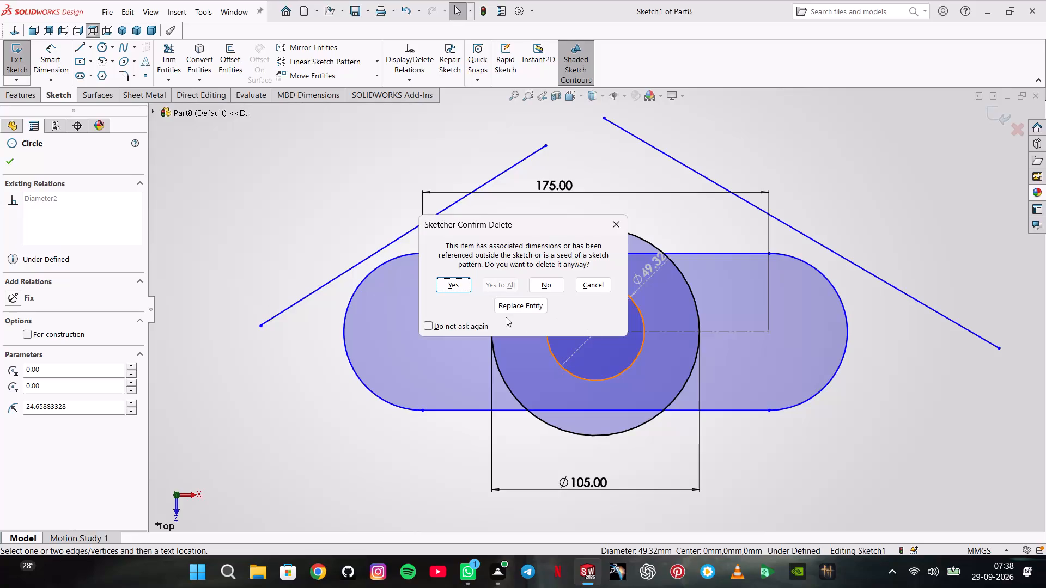
# Delete the smaller circle centred on the origin, keeping the 105 mm circle.
pyautogui.click(538, 287)
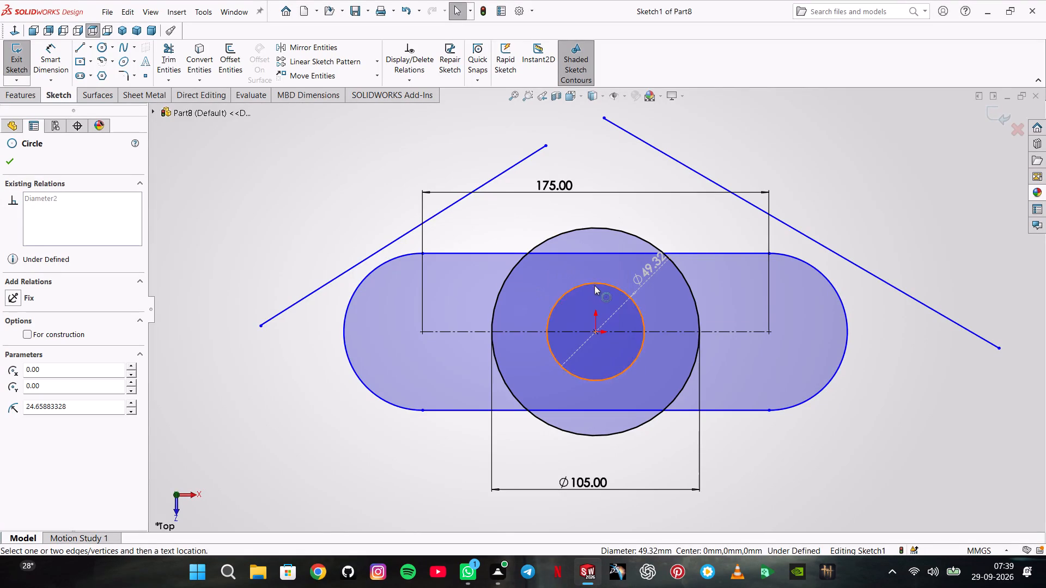
pyautogui.click(597, 287)
pyautogui.click(597, 281)
pyautogui.click(593, 286)
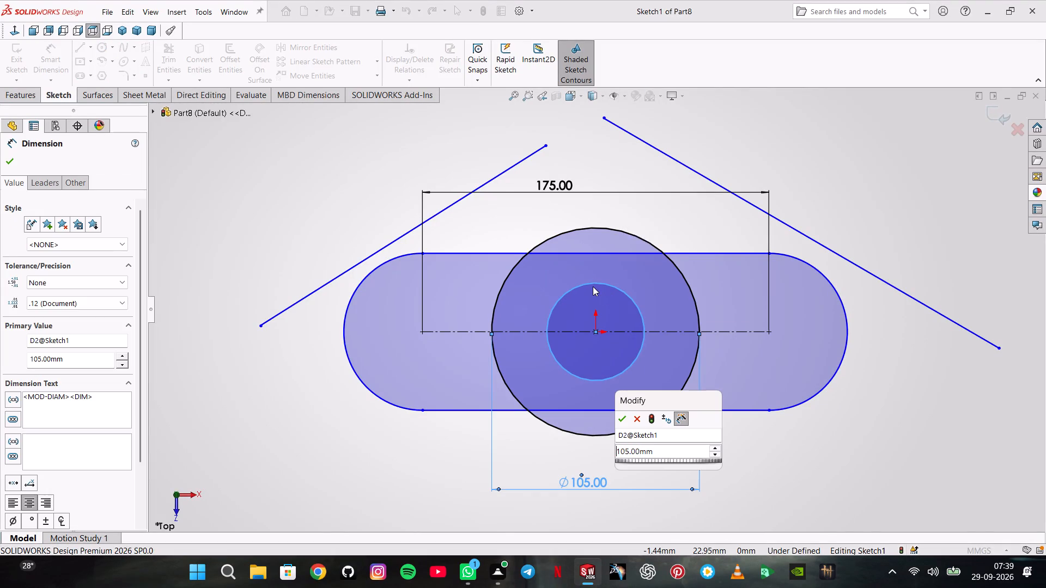
pyautogui.press('Delete')
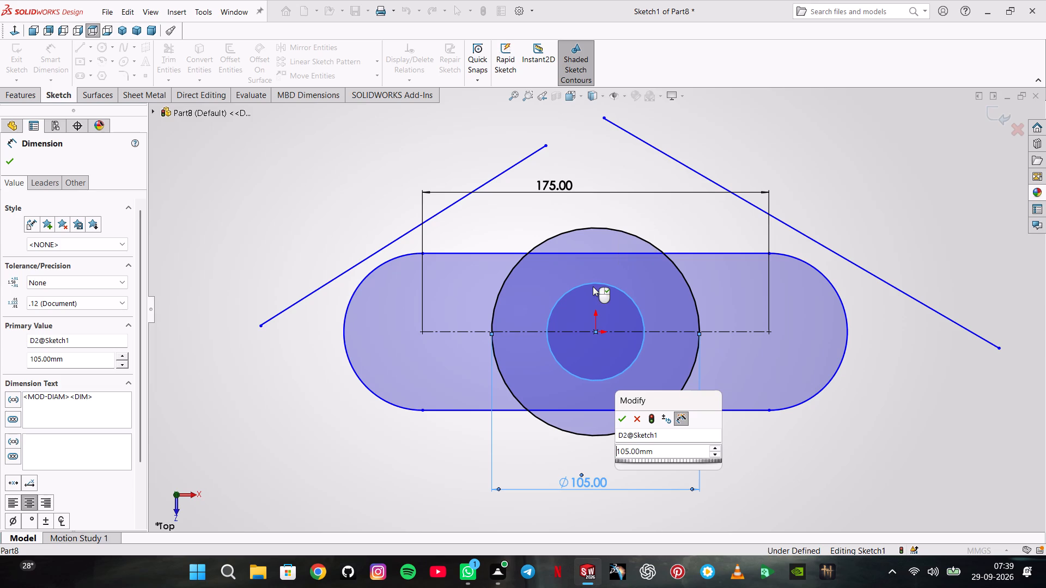
pyautogui.press('Escape')
pyautogui.press('Escape')
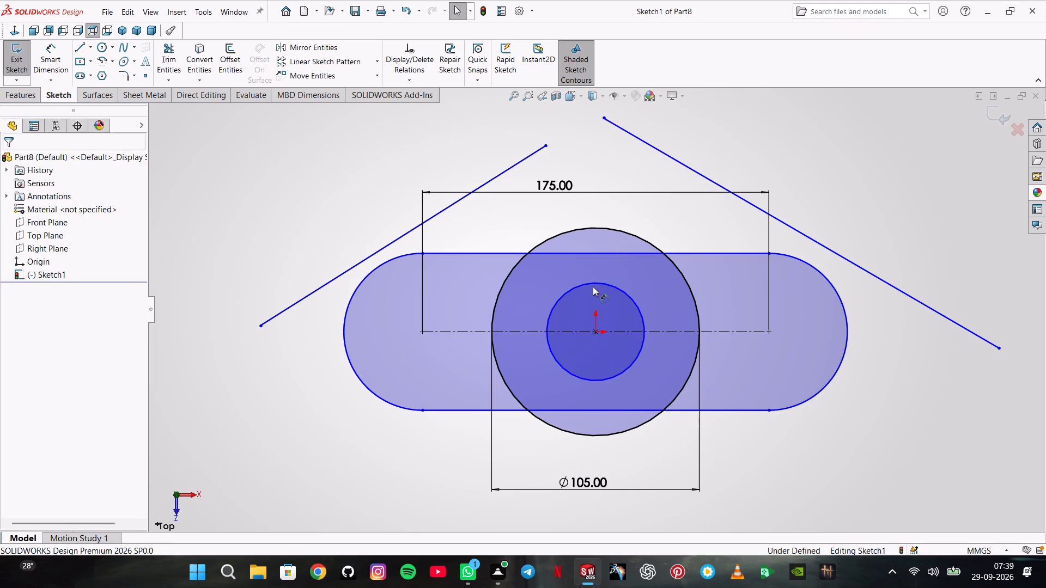
pyautogui.click(593, 286)
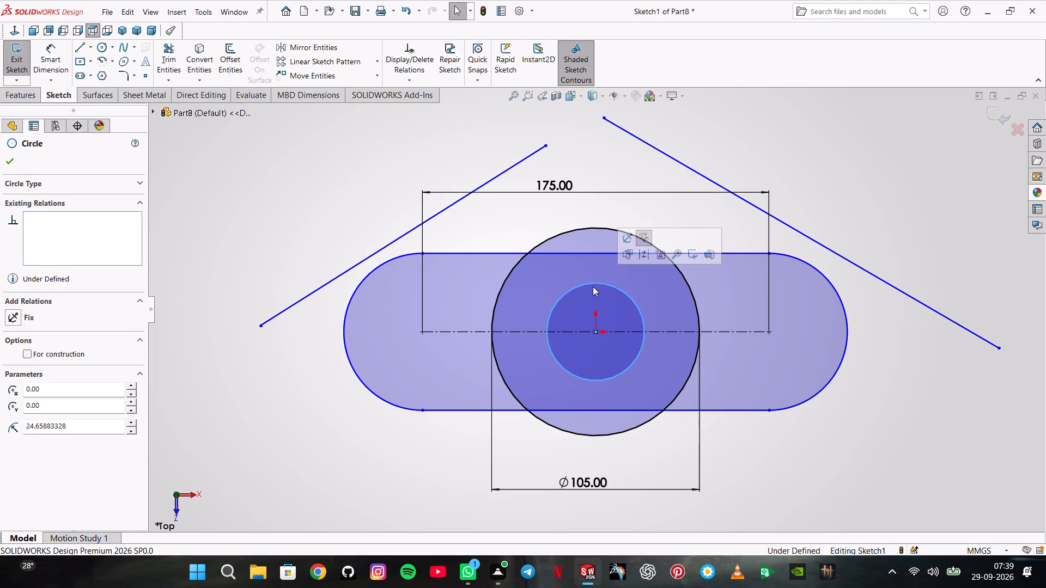
pyautogui.press('Delete')
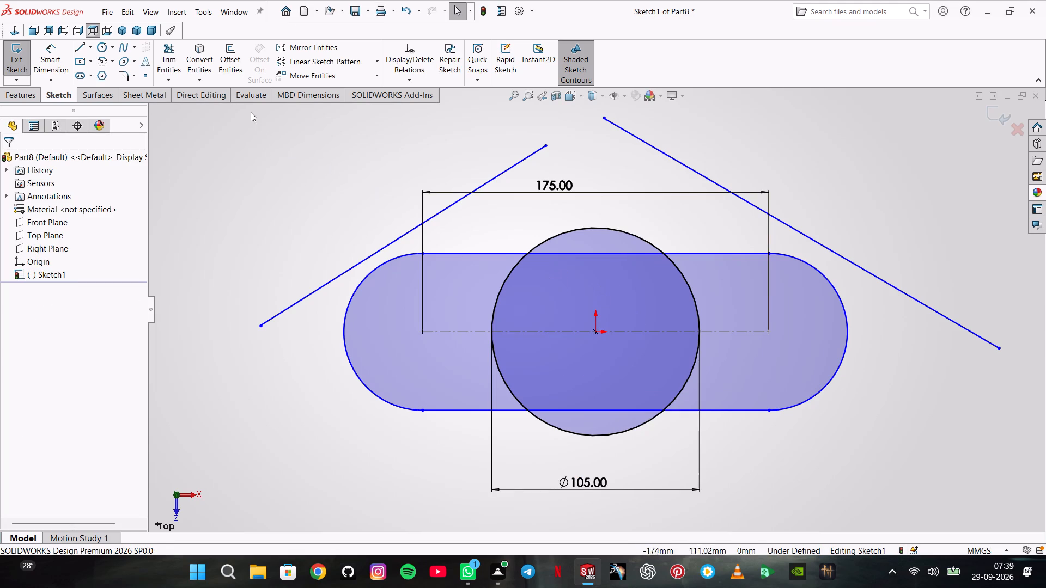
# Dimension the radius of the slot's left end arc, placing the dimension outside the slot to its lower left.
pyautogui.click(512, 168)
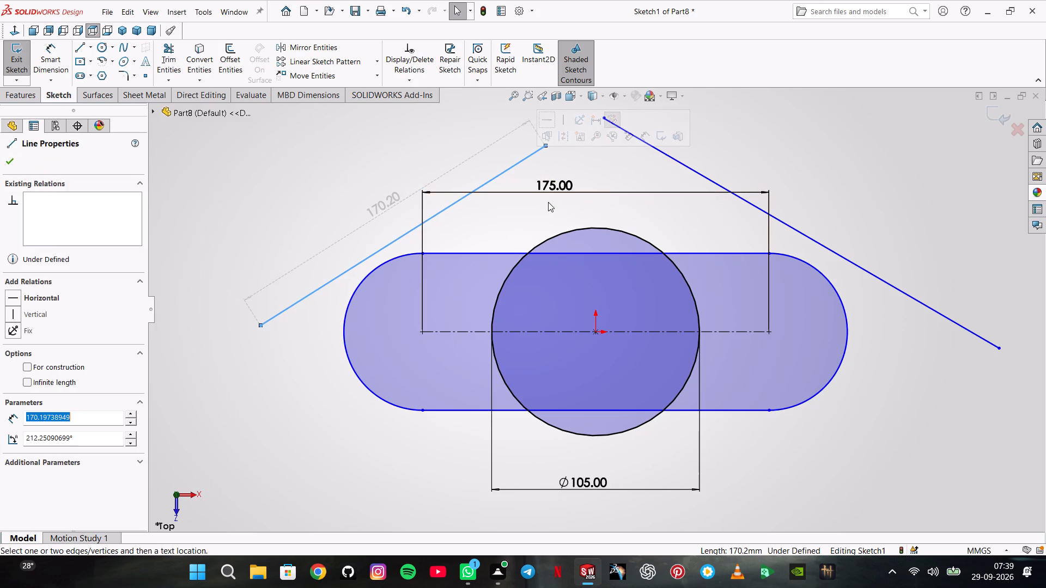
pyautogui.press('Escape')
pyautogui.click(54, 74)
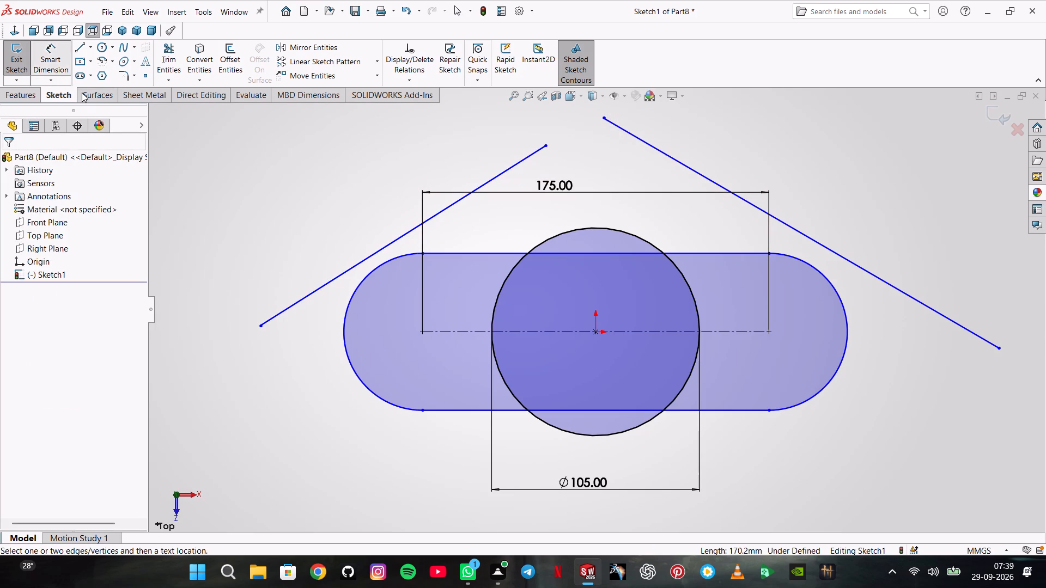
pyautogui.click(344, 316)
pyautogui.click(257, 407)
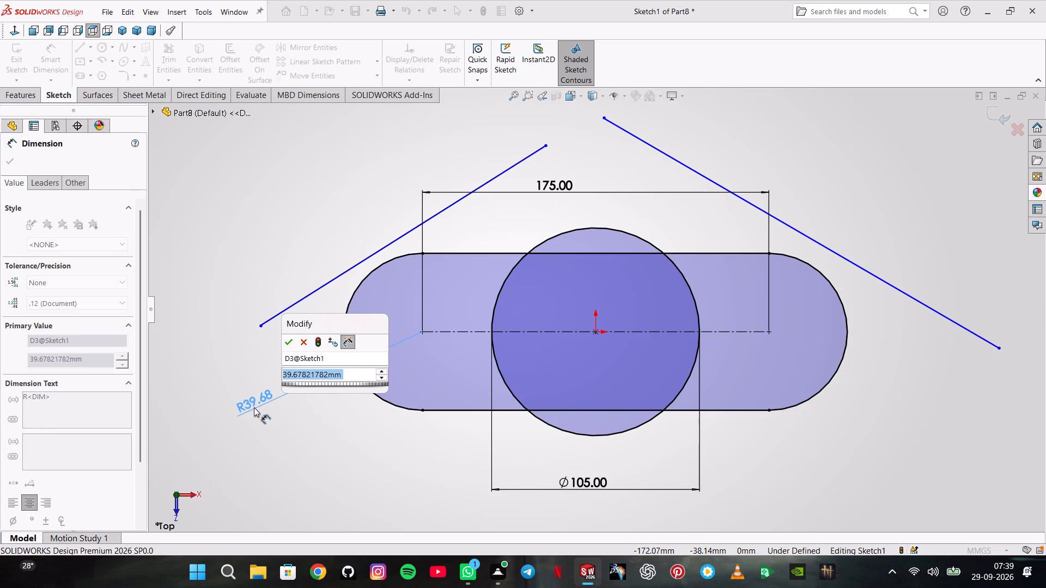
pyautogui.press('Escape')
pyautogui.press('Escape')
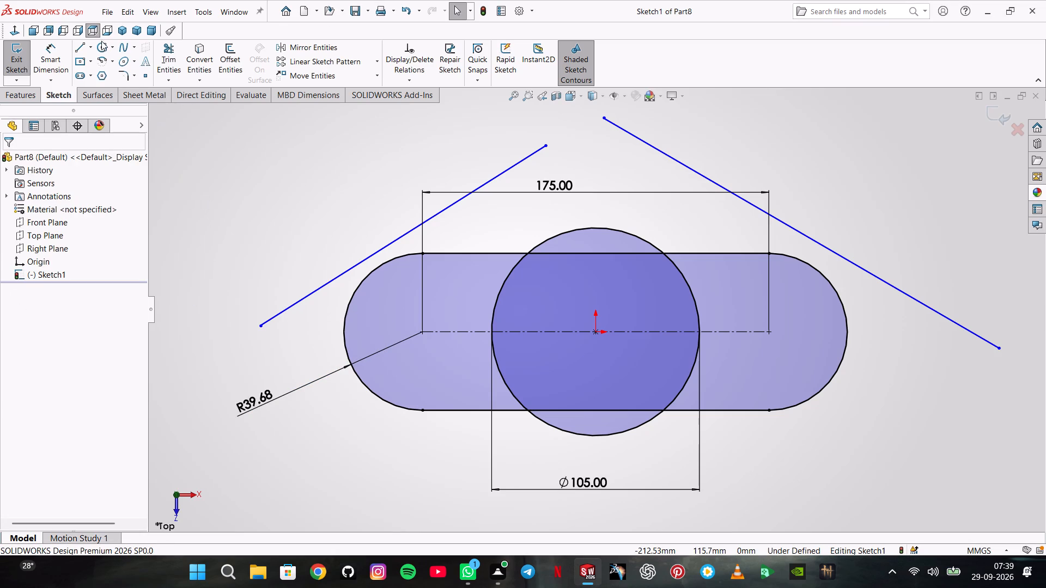
# Sketch a circle of about 22.5 mm radius centred on the slot's left arc centre.
pyautogui.click(101, 47)
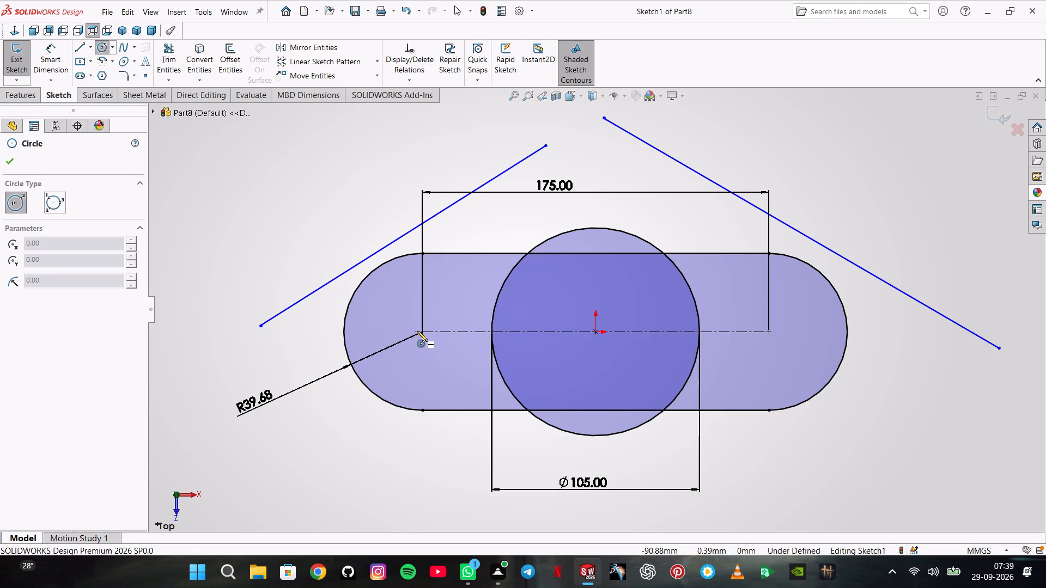
pyautogui.click(420, 331)
pyautogui.click(419, 376)
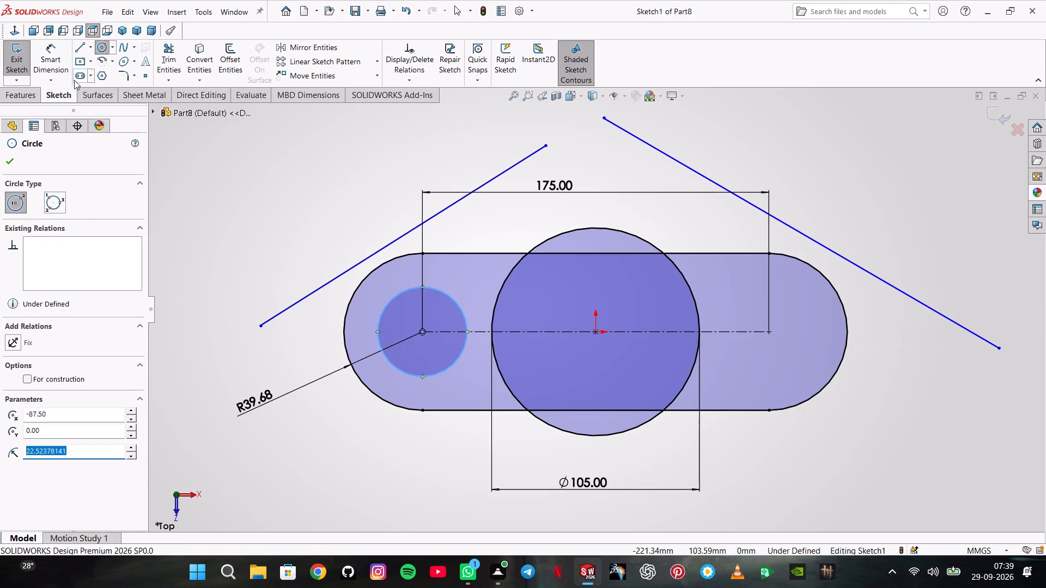
# Dimension the diameter of the circle at the slot's left end as 23.33 mm, placing the dimension outside the slot.
pyautogui.click(62, 60)
pyautogui.click(406, 373)
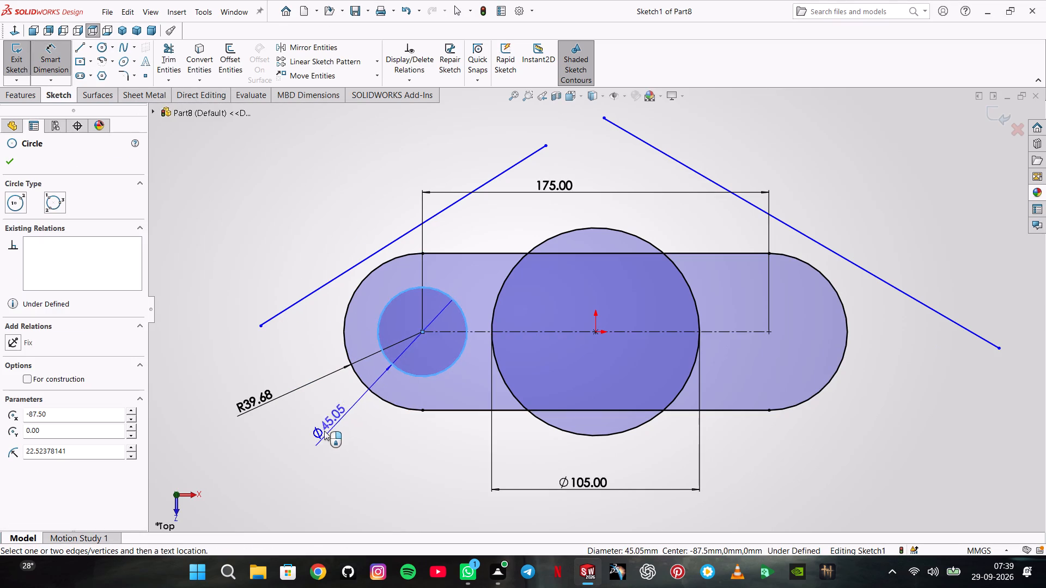
pyautogui.click(319, 431)
pyautogui.press('2')
pyautogui.press('3')
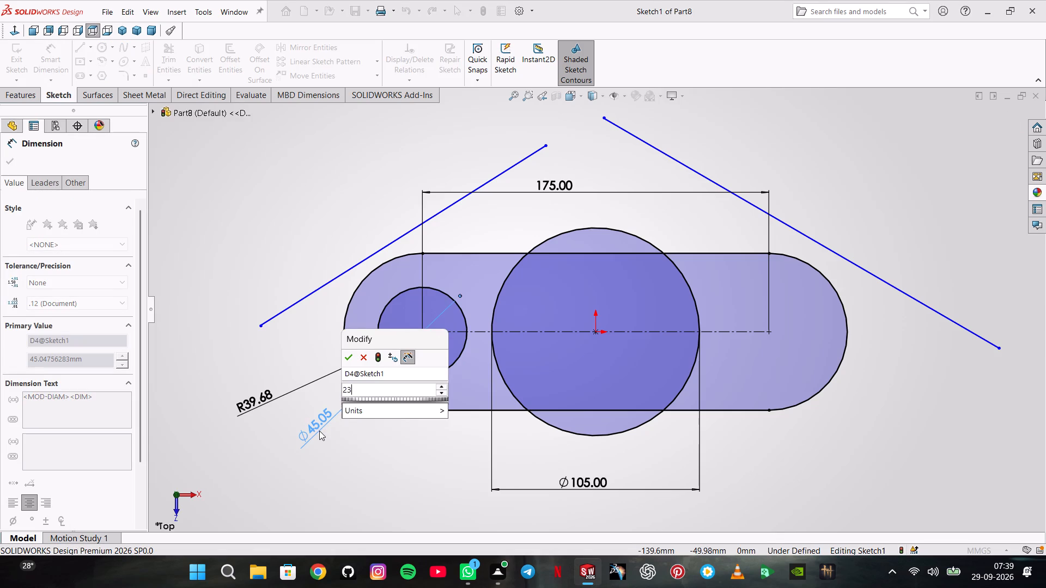
pyautogui.press('.')
pyautogui.press('3')
pyautogui.press('3')
pyautogui.press('Return')
pyautogui.press('Return')
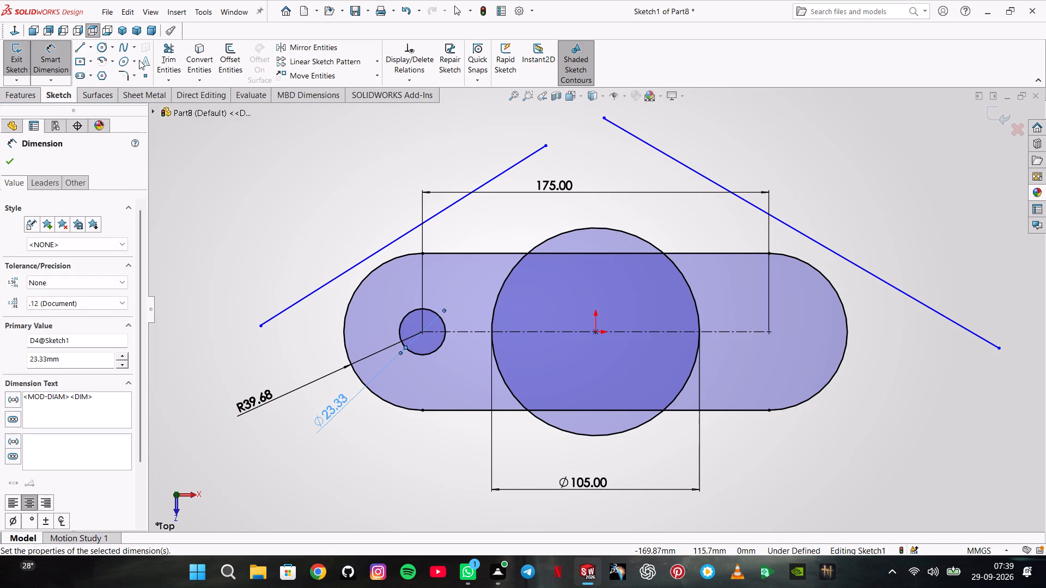
pyautogui.press('Escape')
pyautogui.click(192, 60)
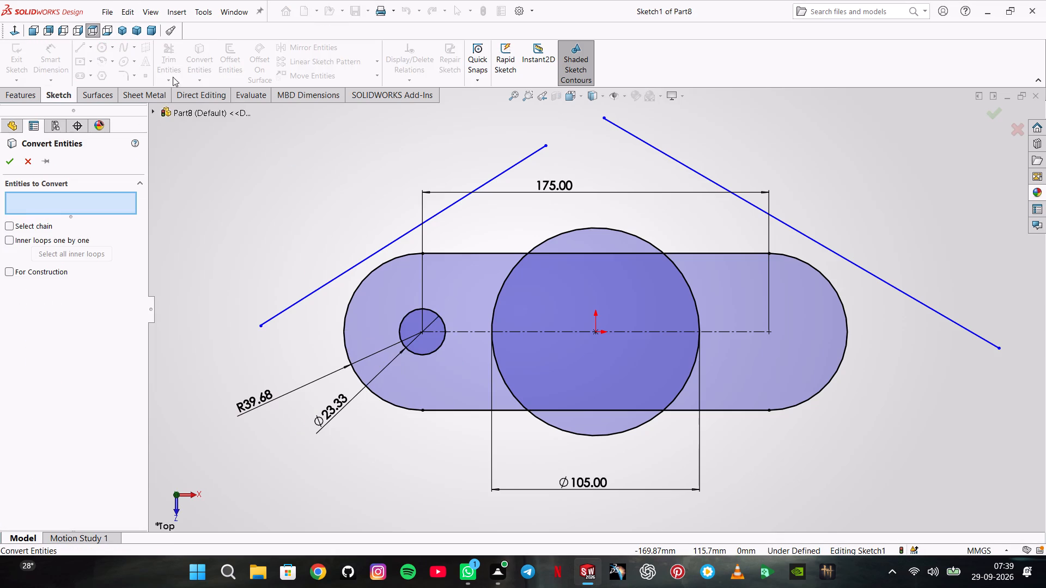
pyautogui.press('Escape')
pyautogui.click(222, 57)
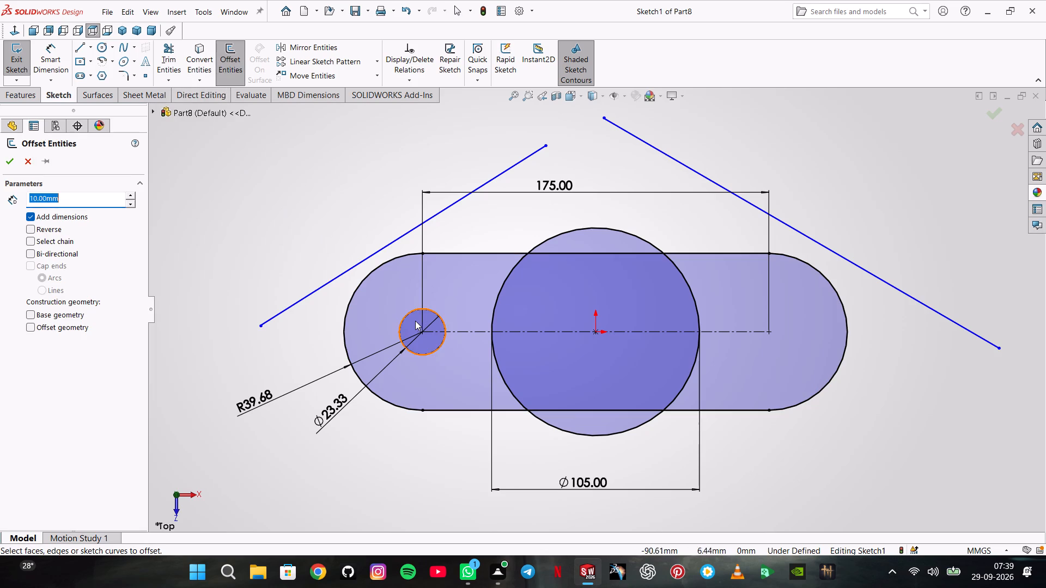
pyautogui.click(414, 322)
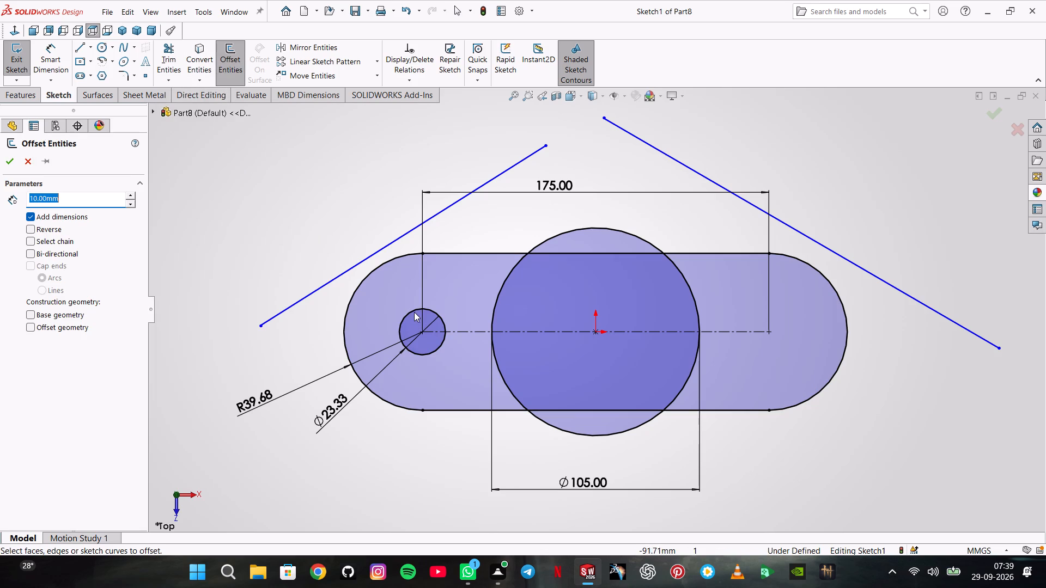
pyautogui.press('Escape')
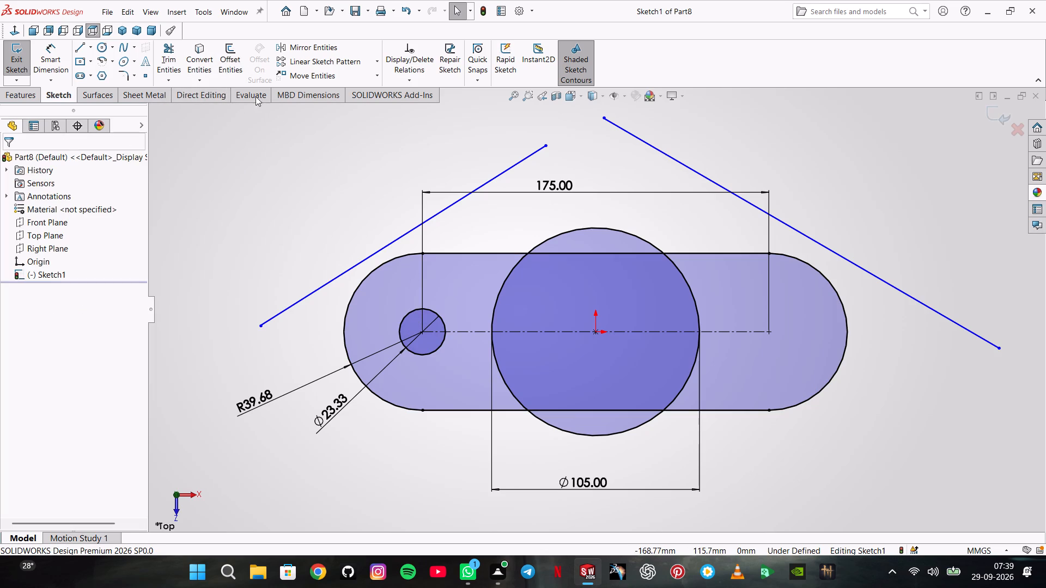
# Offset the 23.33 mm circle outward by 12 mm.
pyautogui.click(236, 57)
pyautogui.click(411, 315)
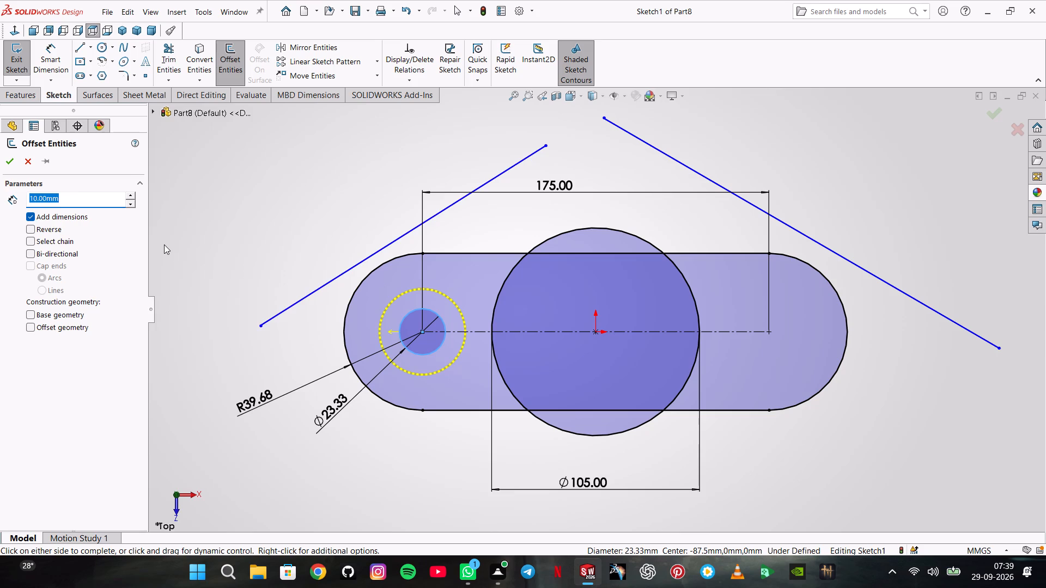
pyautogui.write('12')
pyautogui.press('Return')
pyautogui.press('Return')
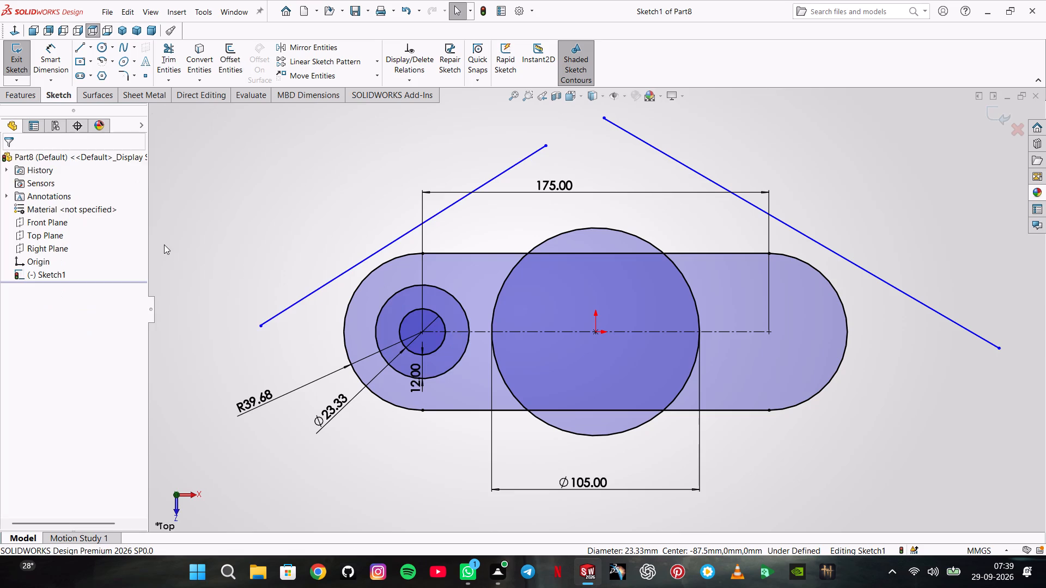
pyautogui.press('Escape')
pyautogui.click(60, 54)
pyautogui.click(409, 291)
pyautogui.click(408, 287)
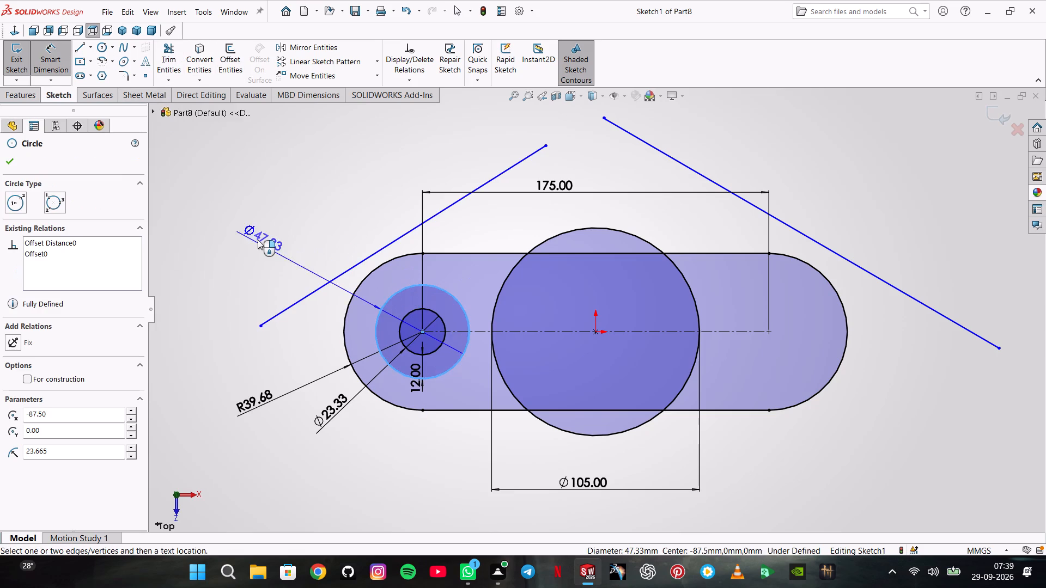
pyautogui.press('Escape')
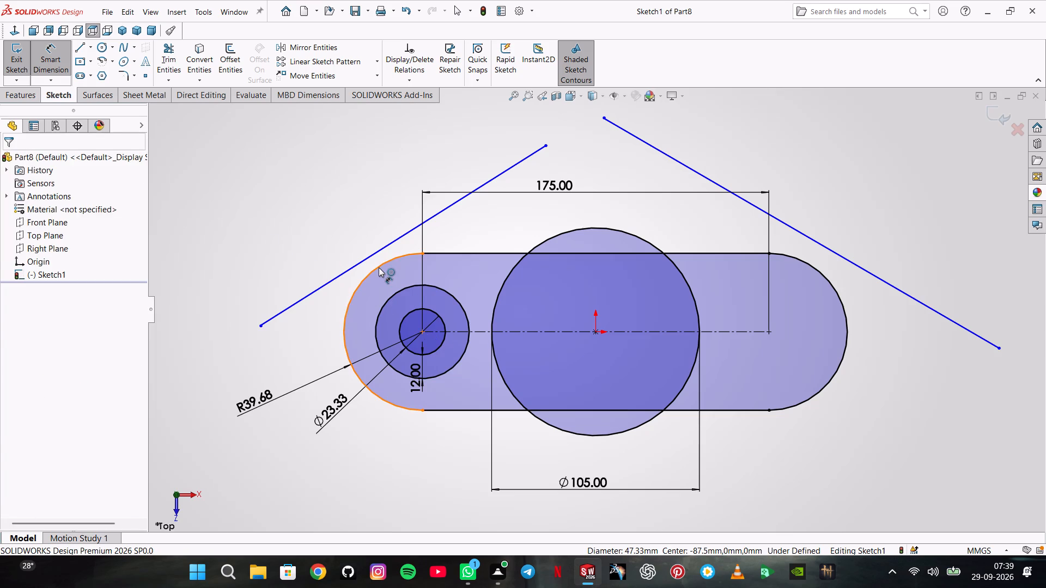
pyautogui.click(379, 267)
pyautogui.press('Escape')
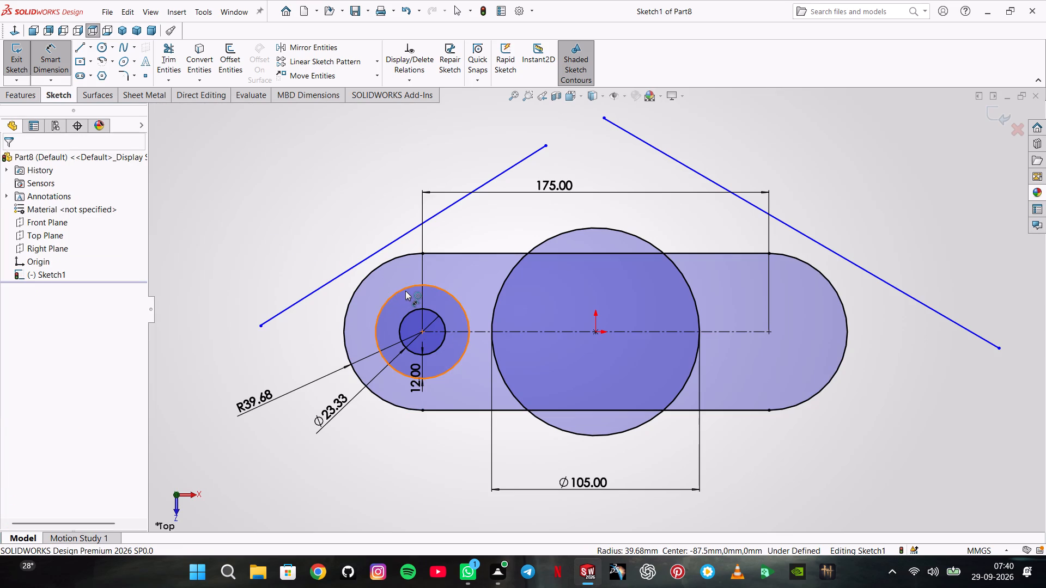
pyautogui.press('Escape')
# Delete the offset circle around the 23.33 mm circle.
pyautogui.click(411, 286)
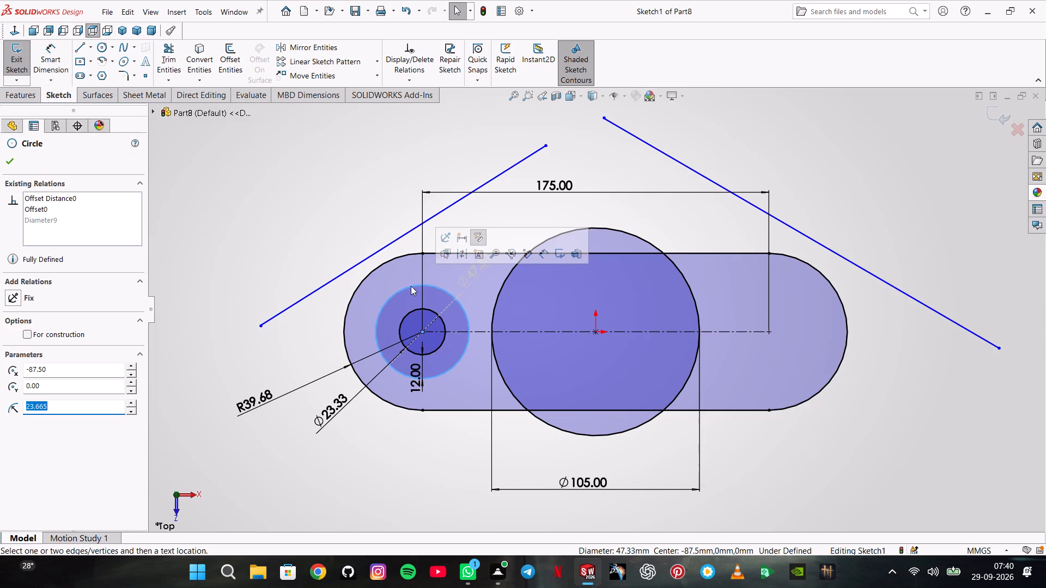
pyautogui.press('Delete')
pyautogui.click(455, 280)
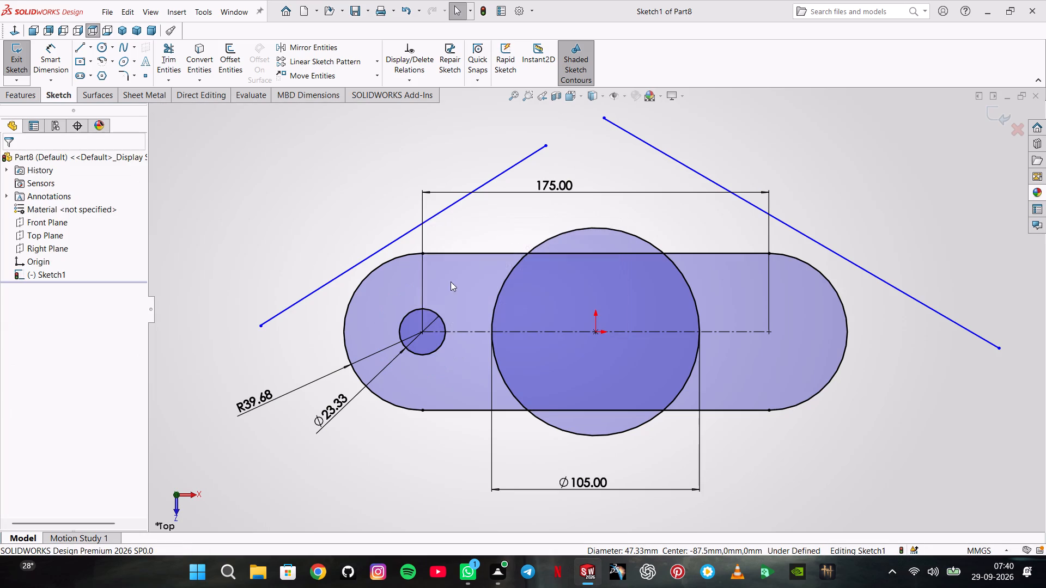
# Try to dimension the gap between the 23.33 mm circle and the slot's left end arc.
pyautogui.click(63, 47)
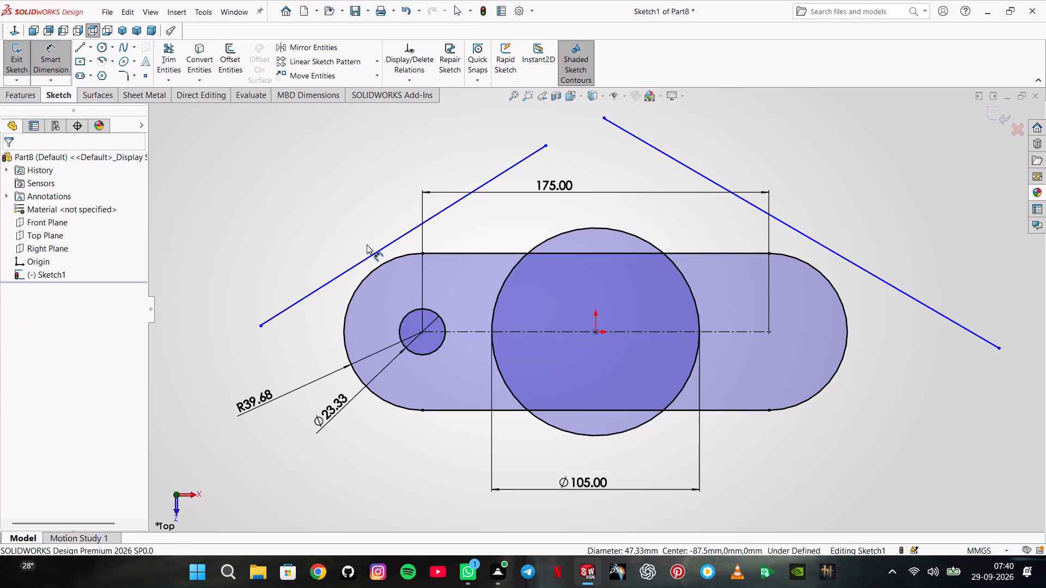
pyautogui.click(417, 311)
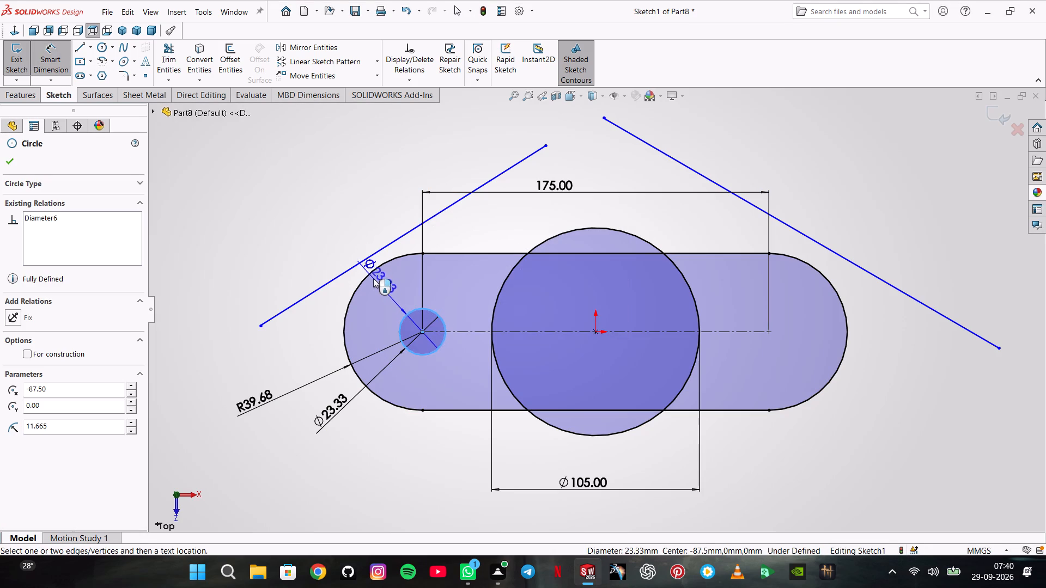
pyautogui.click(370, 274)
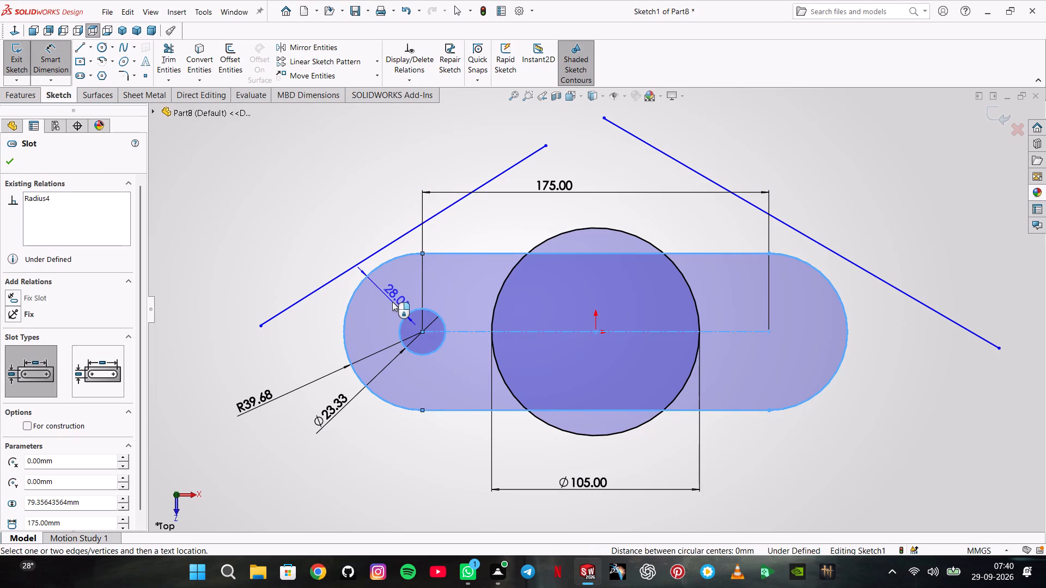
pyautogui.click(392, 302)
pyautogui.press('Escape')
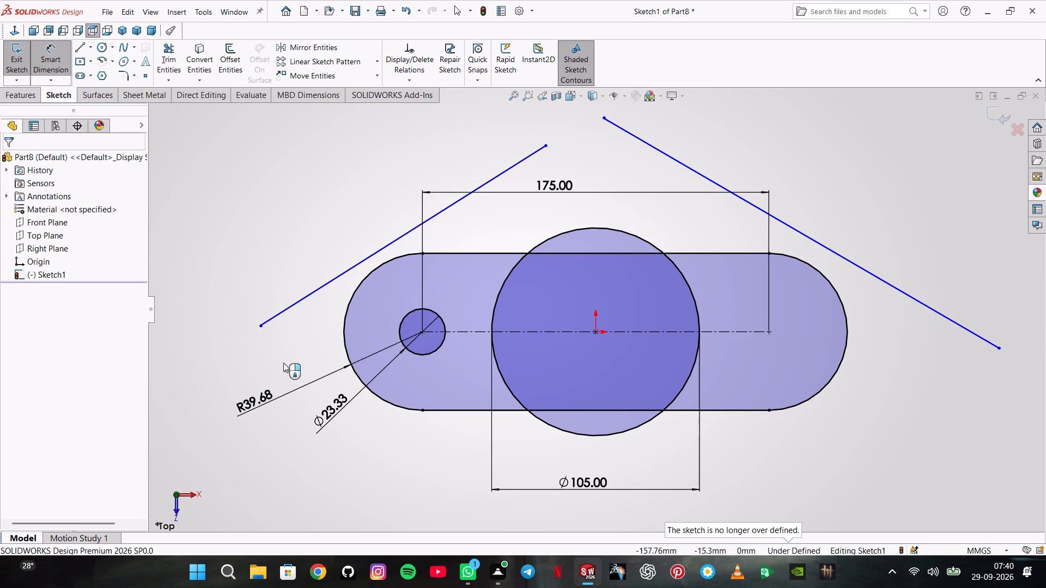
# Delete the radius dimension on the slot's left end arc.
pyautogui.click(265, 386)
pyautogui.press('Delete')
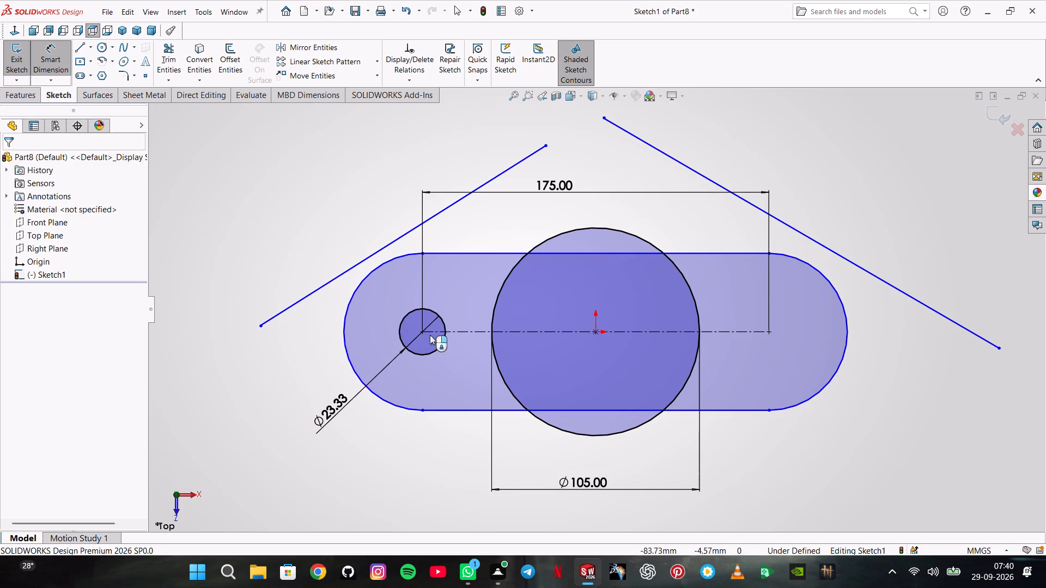
# Dimension the gap between the 23.33 mm circle and the slot's left end arc as 12 mm.
pyautogui.click(406, 317)
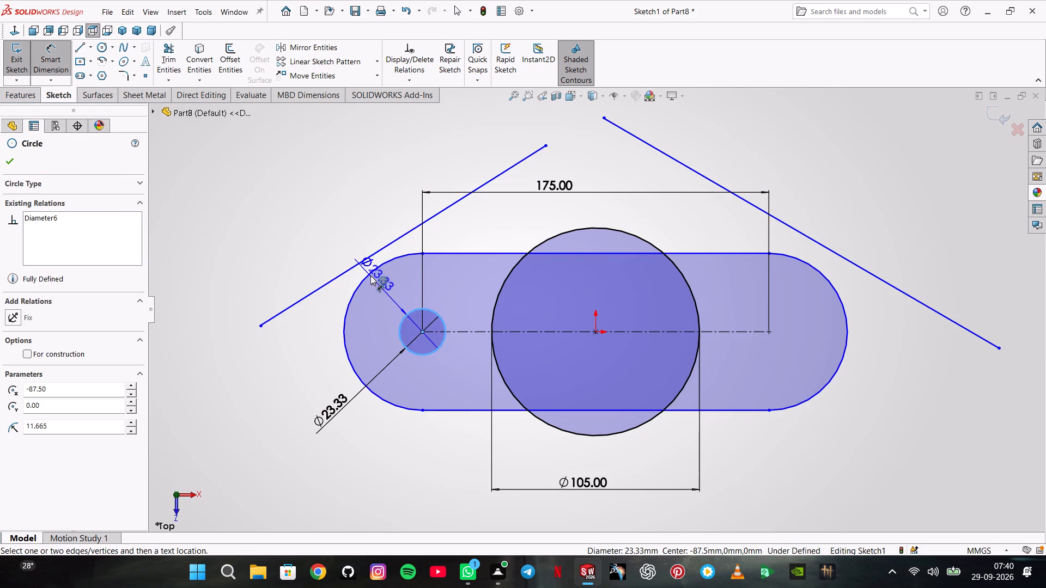
pyautogui.click(370, 275)
pyautogui.click(386, 295)
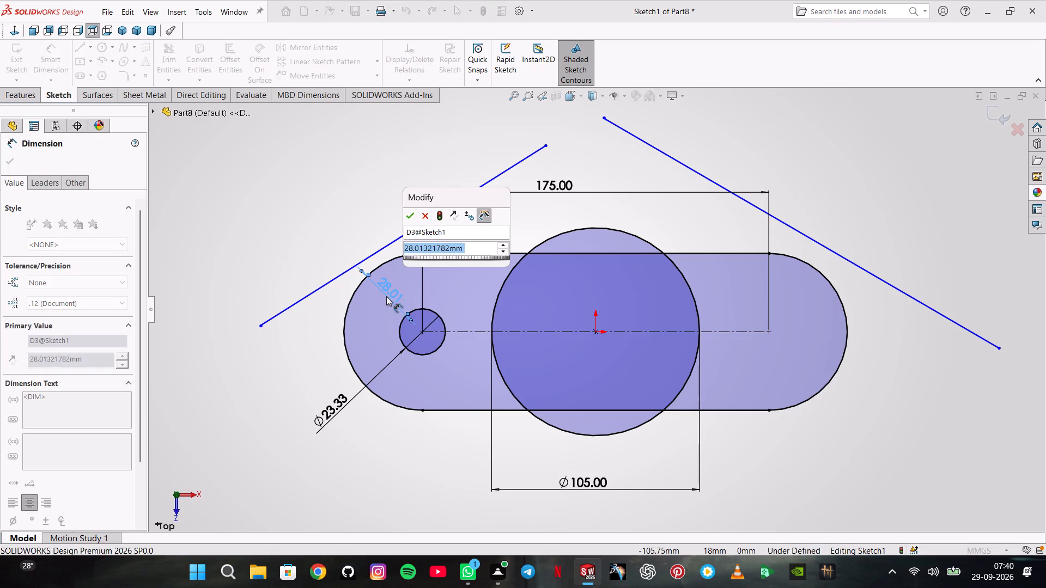
pyautogui.write('12')
pyautogui.press('Return')
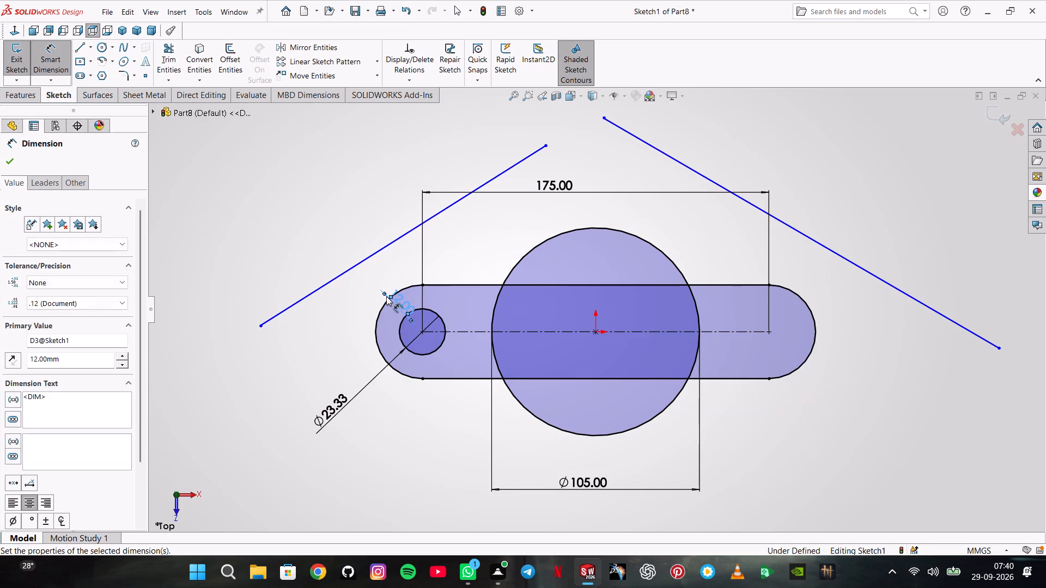
# Make the left slanted line tangent to the 105 mm central circle.
pyautogui.press('Return')
pyautogui.scroll(2, 386, 296)
pyautogui.press('Escape')
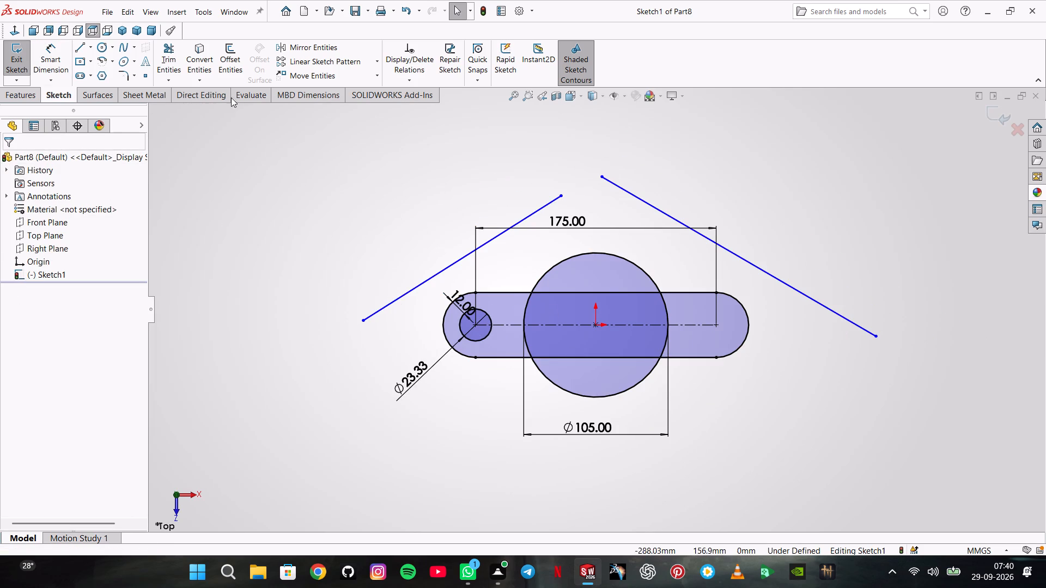
pyautogui.press('Escape')
pyautogui.click(531, 216)
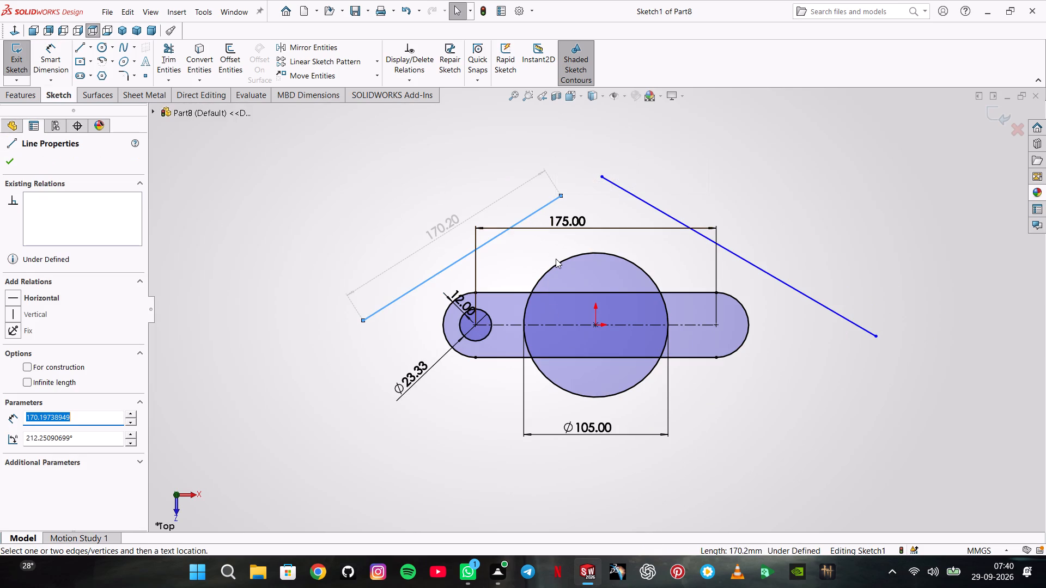
pyautogui.keyDown('shift'); pyautogui.click(561, 261); pyautogui.keyUp('shift')
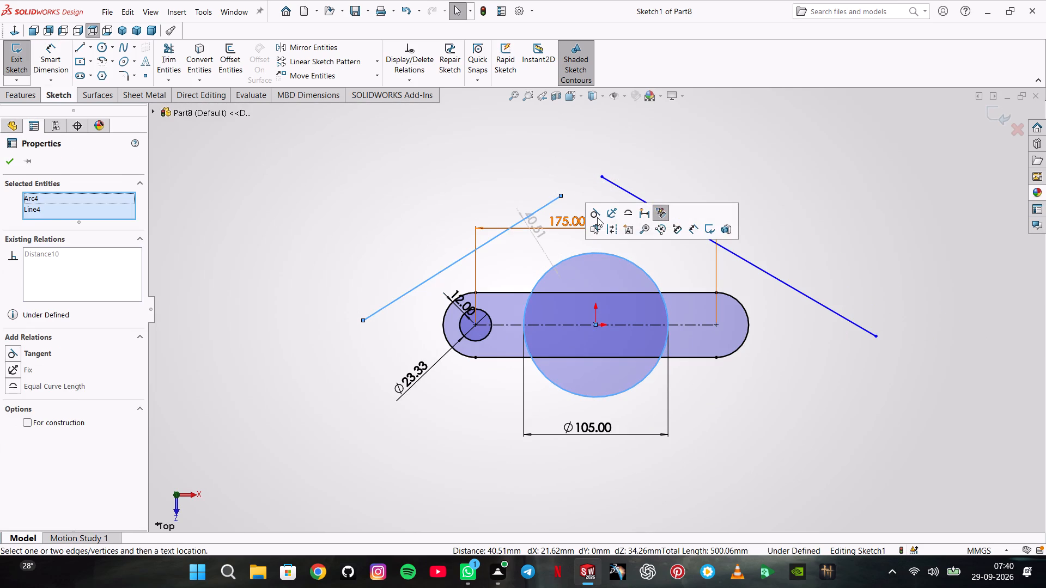
pyautogui.click(597, 217)
pyautogui.click(419, 164)
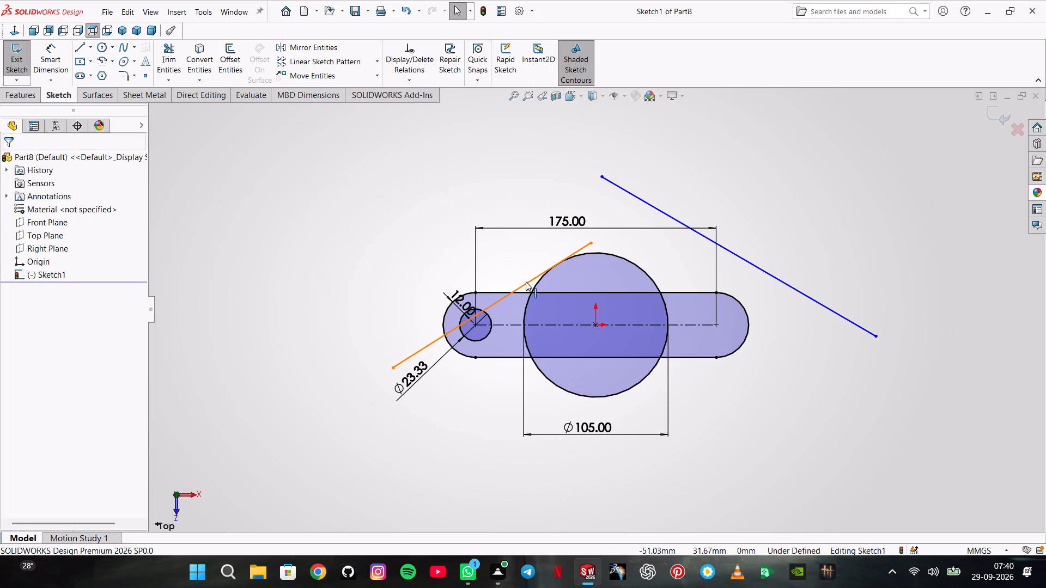
# Make the left slanted line tangent to the slot's left end arc.
pyautogui.keyDown('shift'); pyautogui.click(526, 281); pyautogui.keyUp('shift')
pyautogui.keyDown('shift'); pyautogui.scroll(-6, 466, 291); pyautogui.keyUp('shift')
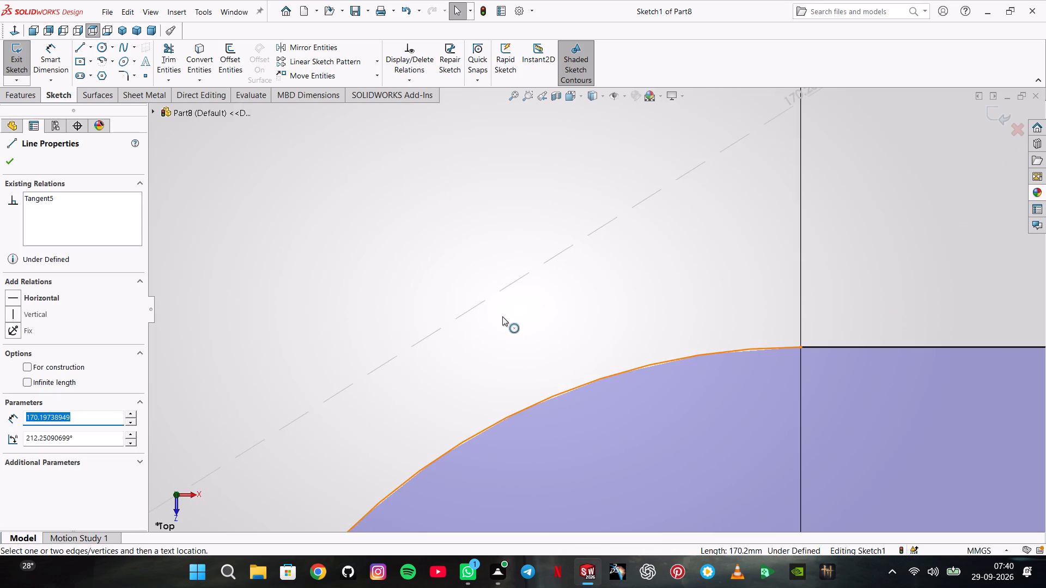
pyautogui.scroll(4, 510, 316)
pyautogui.keyDown('shift'); pyautogui.click(610, 345); pyautogui.keyUp('shift')
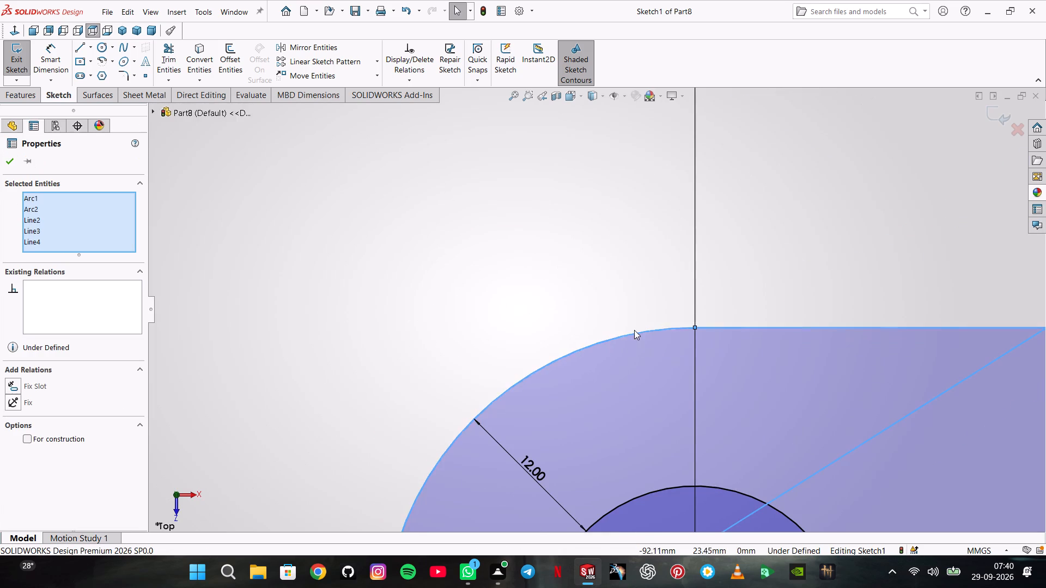
pyautogui.click(570, 238)
pyautogui.scroll(5, 605, 269)
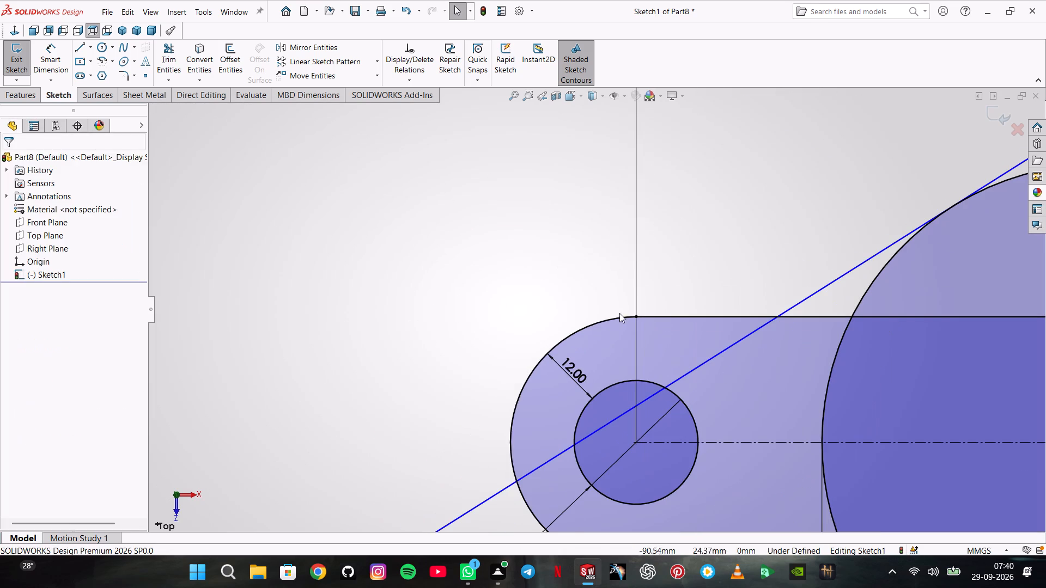
pyautogui.keyDown('shift'); pyautogui.click(609, 320); pyautogui.keyUp('shift')
pyautogui.keyDown('shift'); pyautogui.click(707, 371); pyautogui.keyUp('shift')
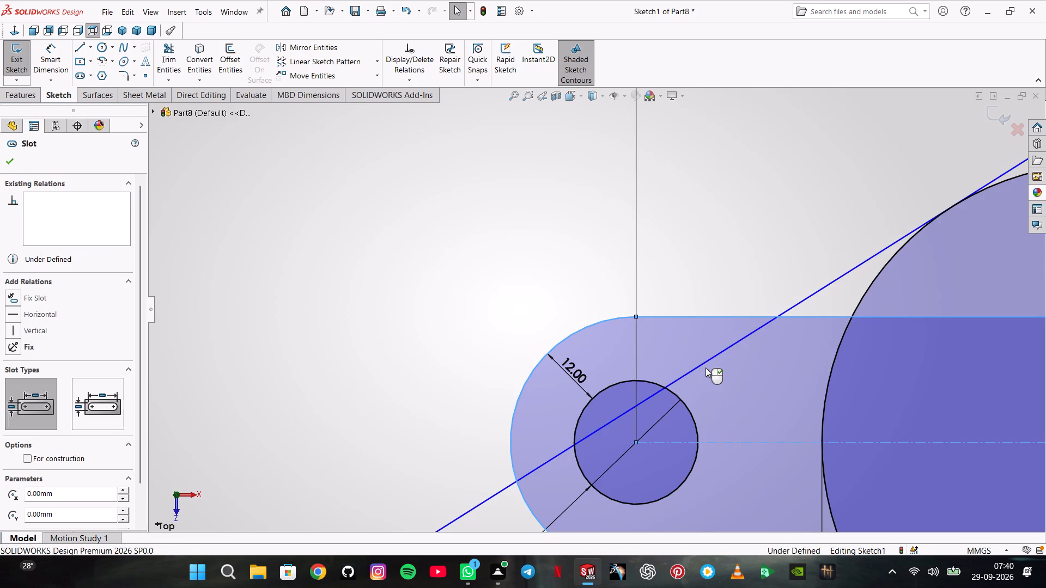
pyautogui.keyDown('shift'); pyautogui.click(712, 356); pyautogui.keyUp('shift')
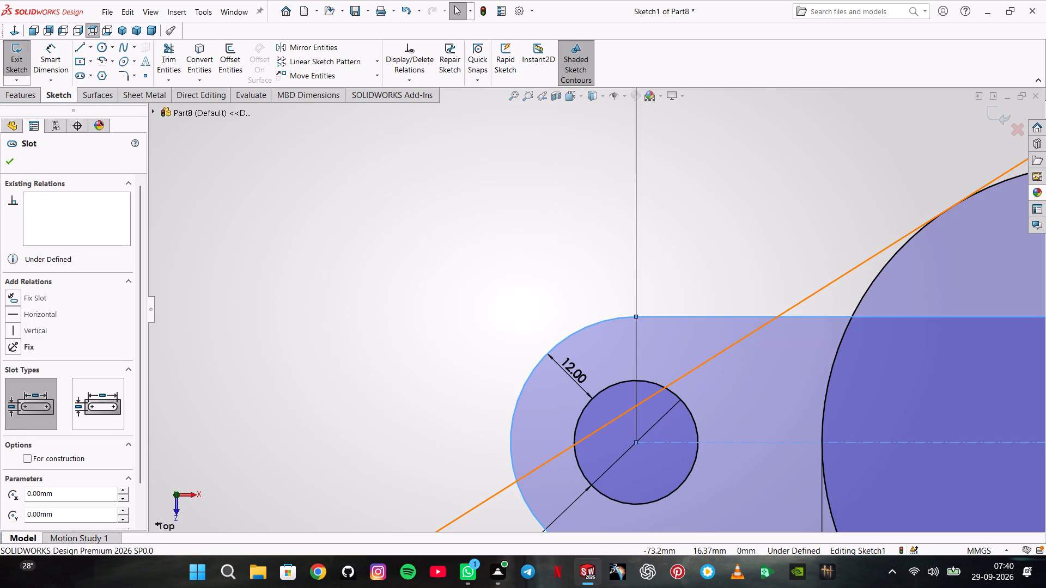
pyautogui.click(713, 255)
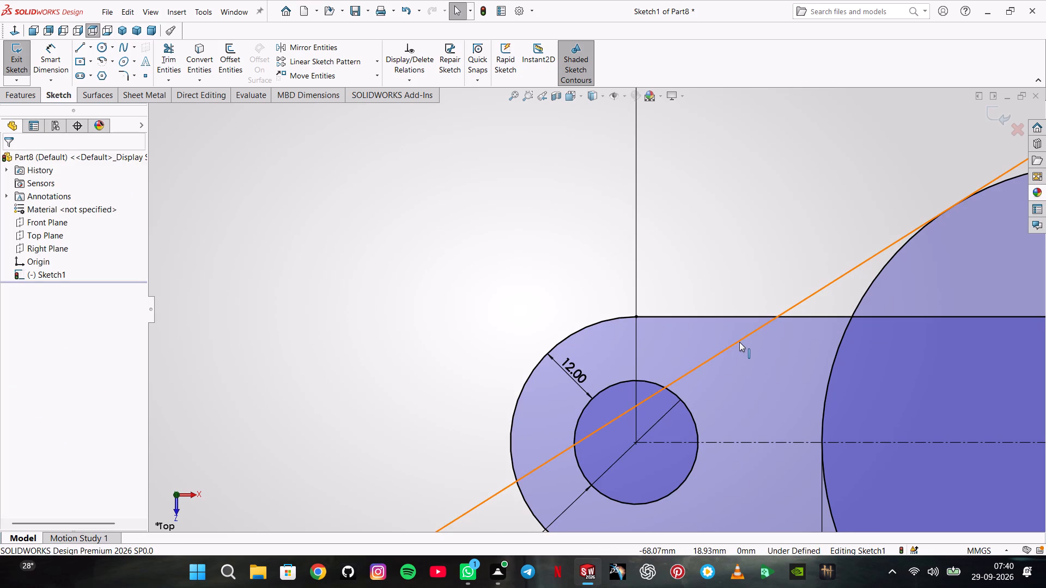
pyautogui.keyDown('shift'); pyautogui.click(739, 342); pyautogui.keyUp('shift')
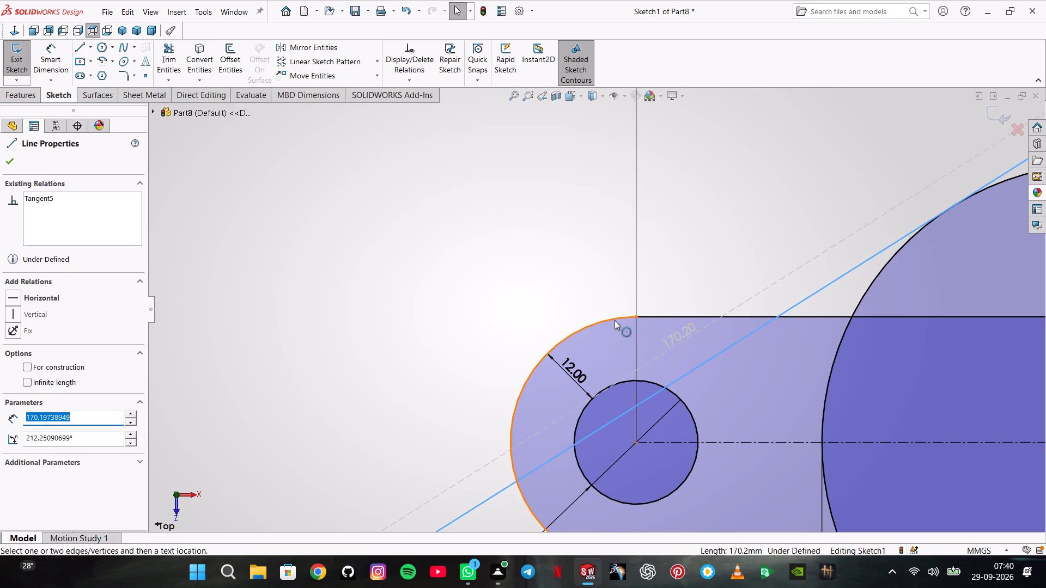
pyautogui.keyDown('shift'); pyautogui.click(615, 320); pyautogui.keyUp('shift')
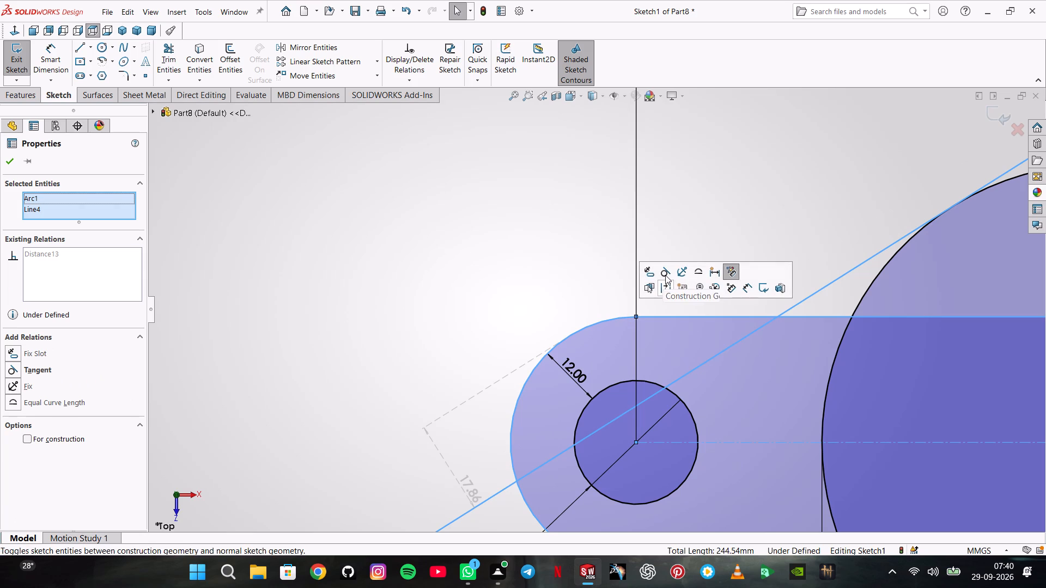
pyautogui.click(665, 275)
pyautogui.click(577, 262)
# Make the right slanted line tangent to both the slot's right end arc and the 105 mm central circle.
pyautogui.scroll(5, 764, 236)
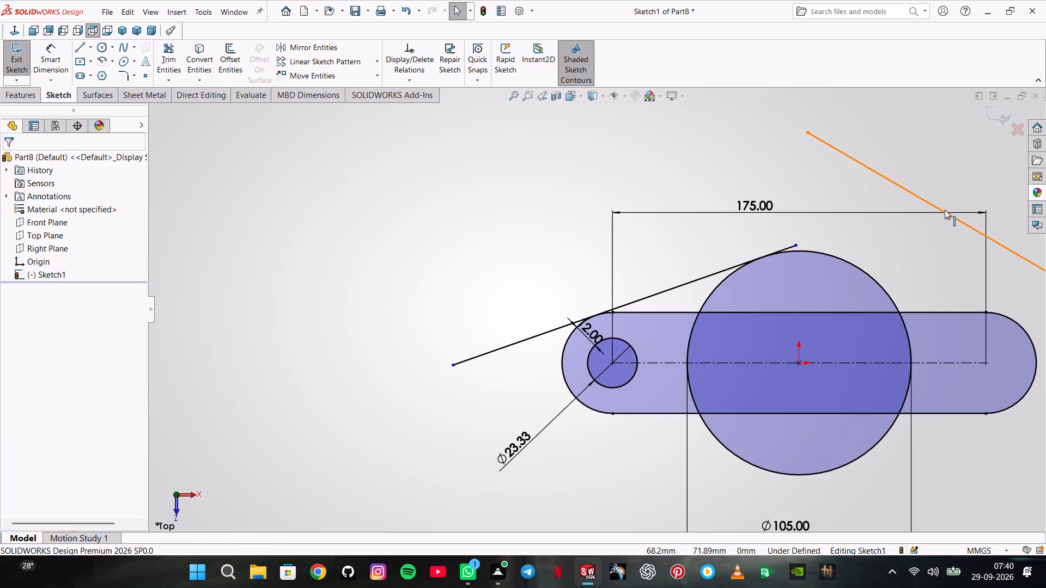
pyautogui.keyDown('shift'); pyautogui.click(946, 210); pyautogui.keyUp('shift')
pyautogui.keyDown('shift'); pyautogui.click(1018, 322); pyautogui.keyUp('shift')
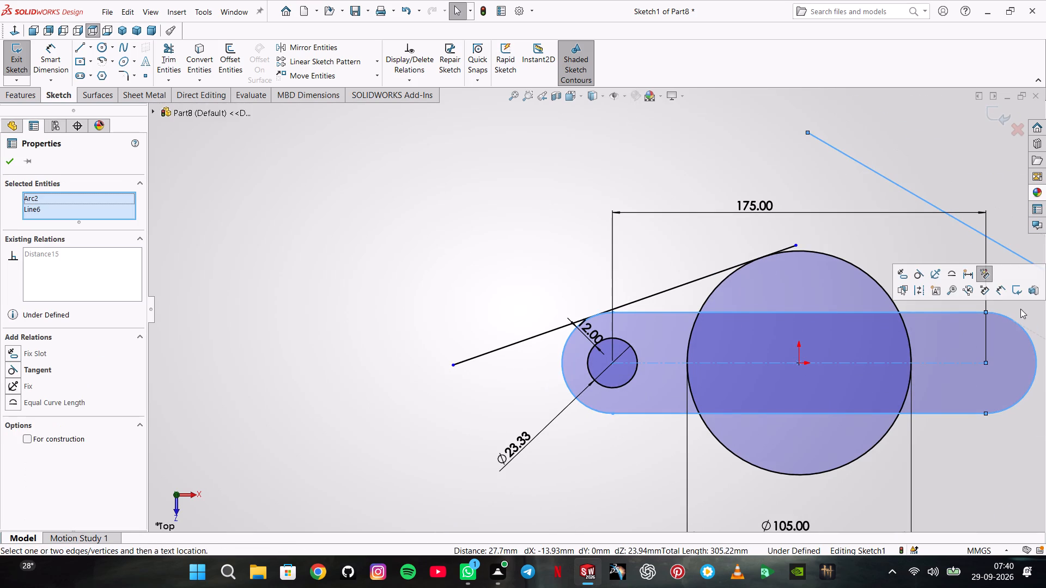
pyautogui.click(926, 275)
pyautogui.click(905, 234)
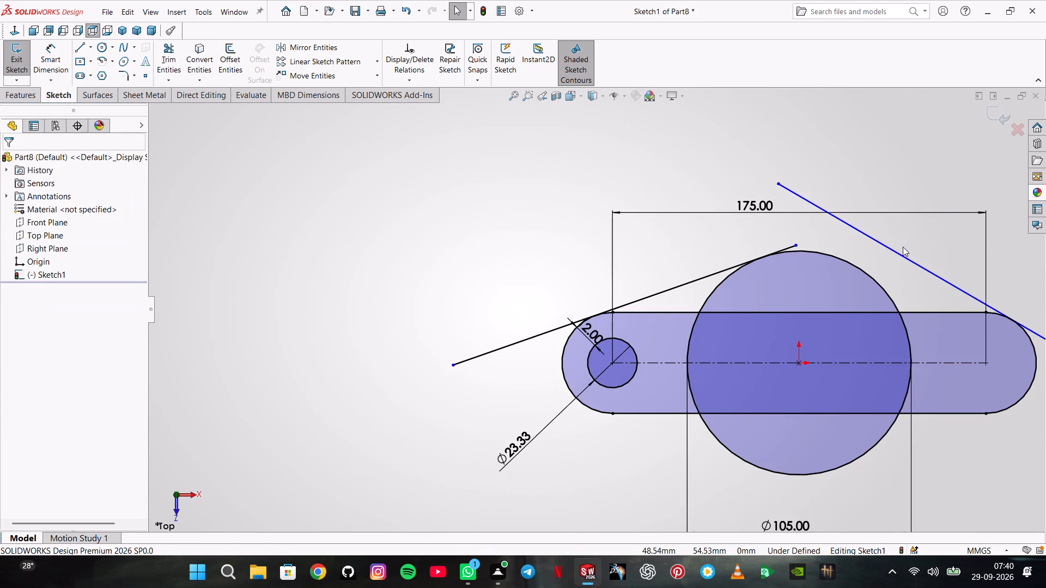
pyautogui.keyDown('shift'); pyautogui.click(896, 253); pyautogui.keyUp('shift')
pyautogui.keyDown('shift'); pyautogui.click(854, 268); pyautogui.keyUp('shift')
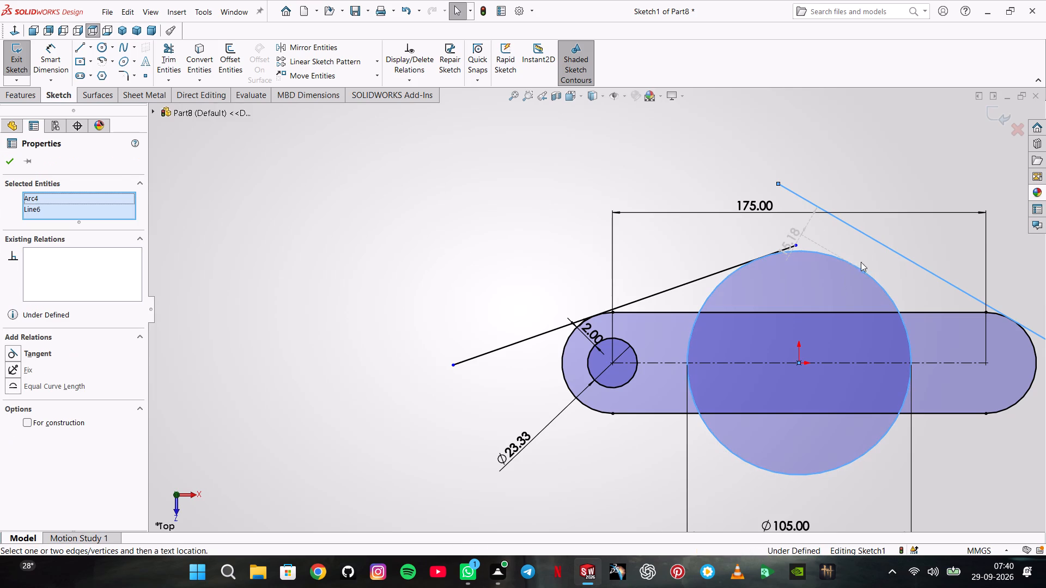
pyautogui.click(887, 222)
pyautogui.click(450, 179)
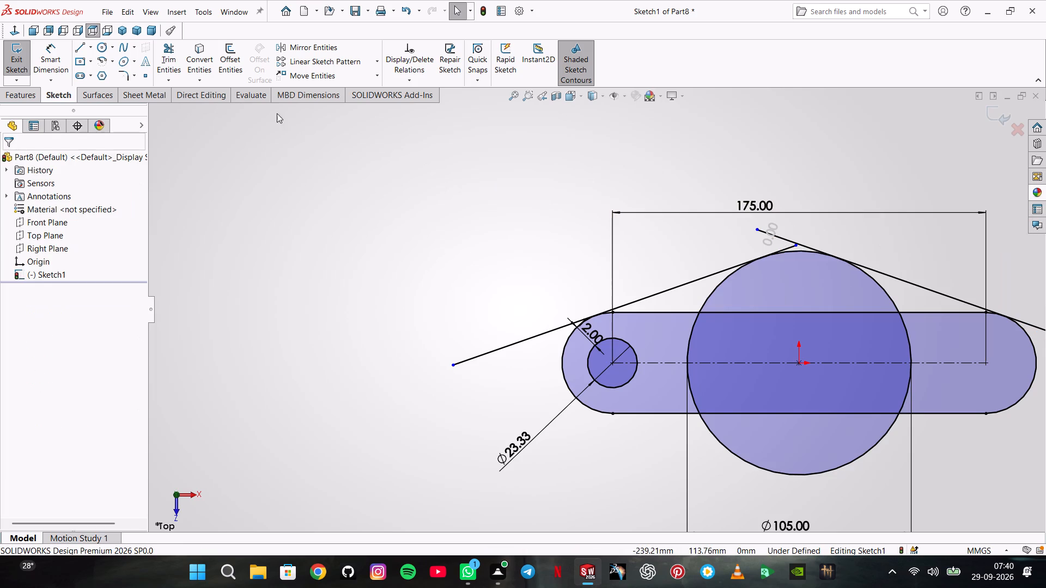
# Trim the overhanging ends of both slanted lines beyond their tangent points on the central circle and the slot's end arcs.
pyautogui.click(178, 67)
pyautogui.scroll(-4, 785, 212)
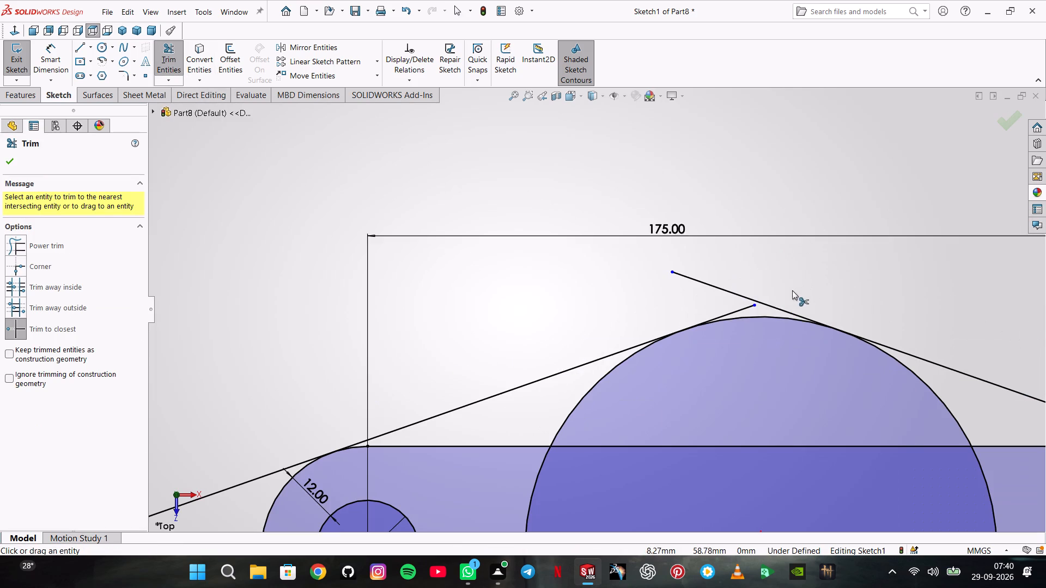
pyautogui.click(775, 303)
pyautogui.click(773, 304)
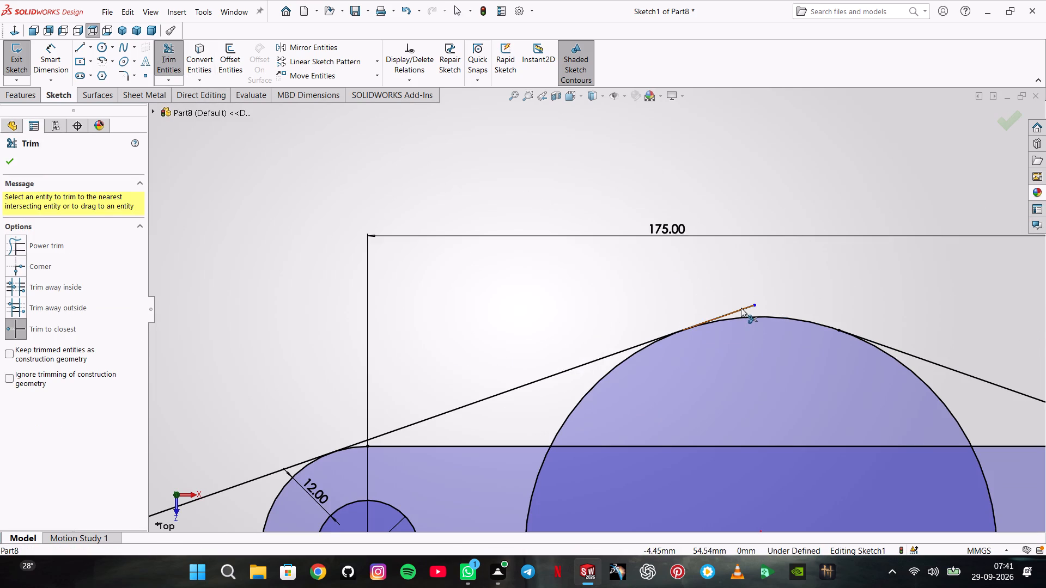
pyautogui.click(741, 308)
pyautogui.scroll(4, 741, 307)
pyautogui.scroll(1, 926, 331)
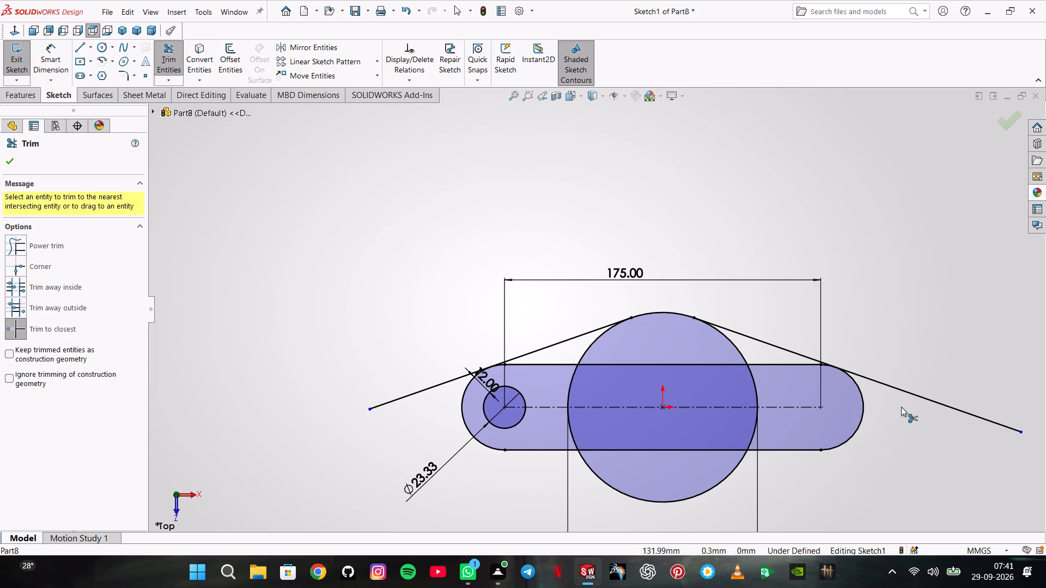
pyautogui.click(911, 393)
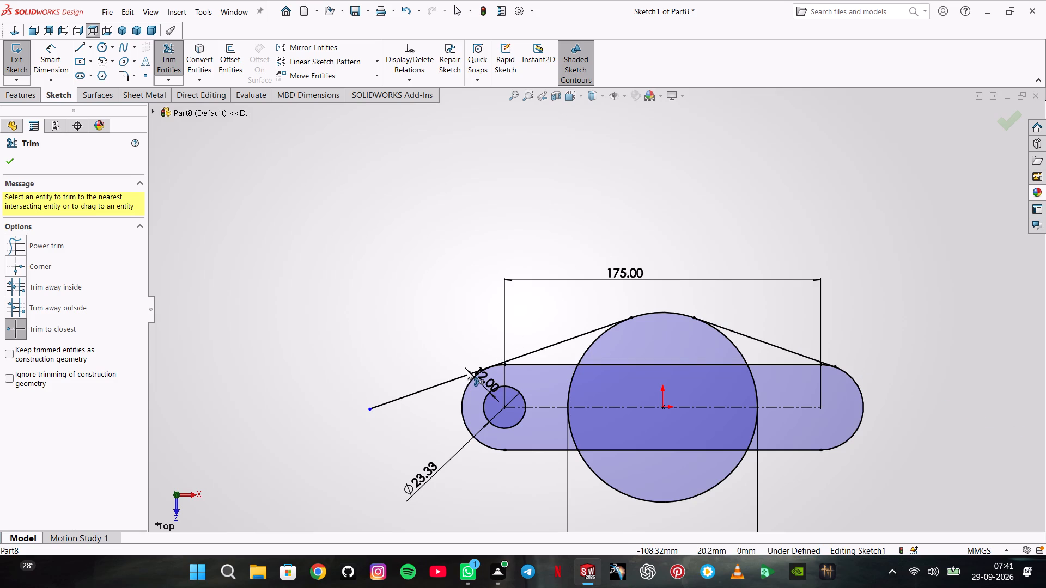
pyautogui.click(457, 376)
# Trim the slot's upper edge between the left end arc and the central circle, plus the arc stub beyond the left tangent point.
pyautogui.scroll(-2, 527, 355)
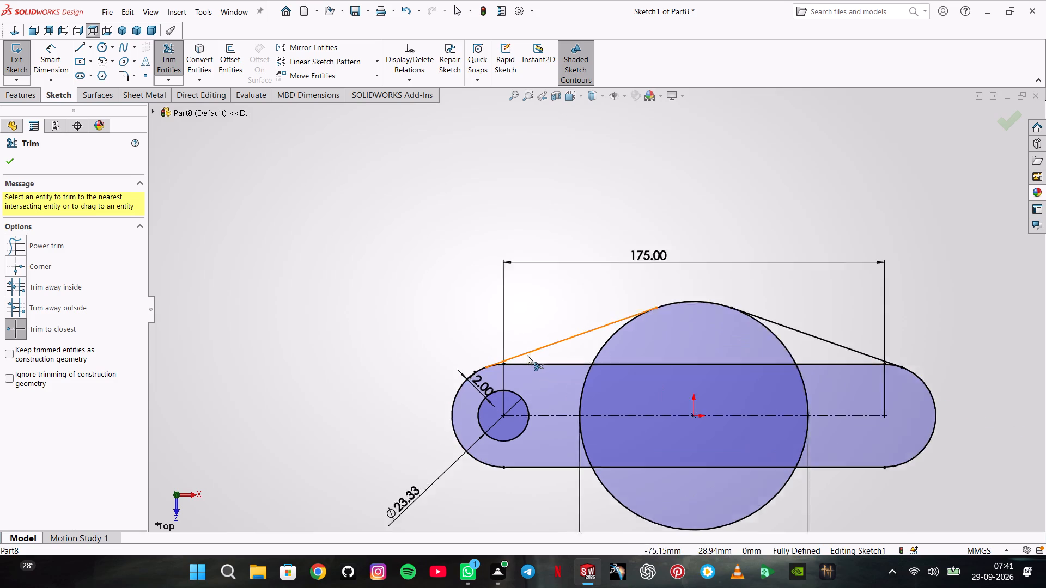
pyautogui.scroll(-9, 527, 355)
pyautogui.scroll(2, 550, 382)
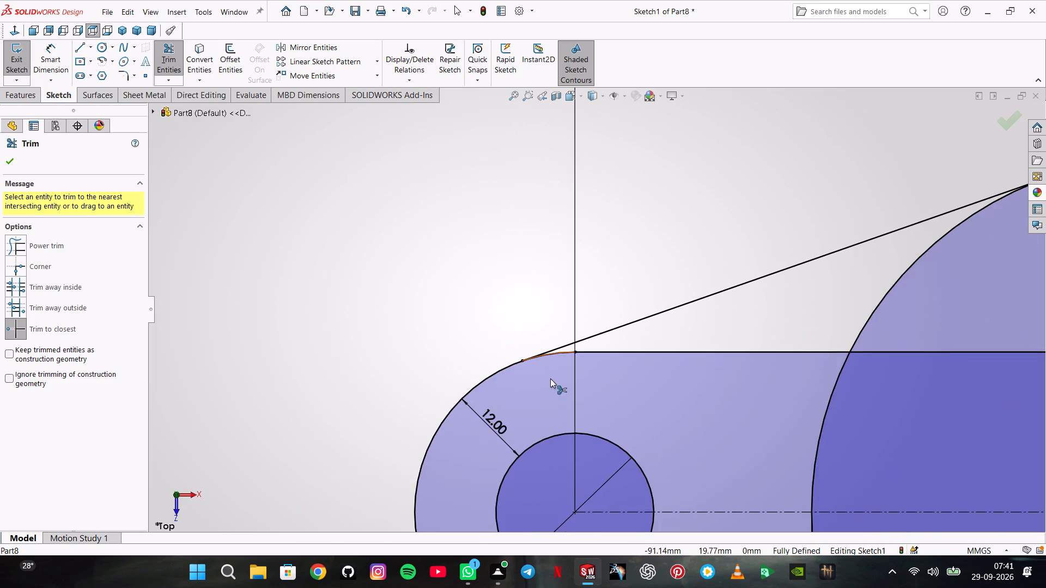
pyautogui.scroll(5, 550, 378)
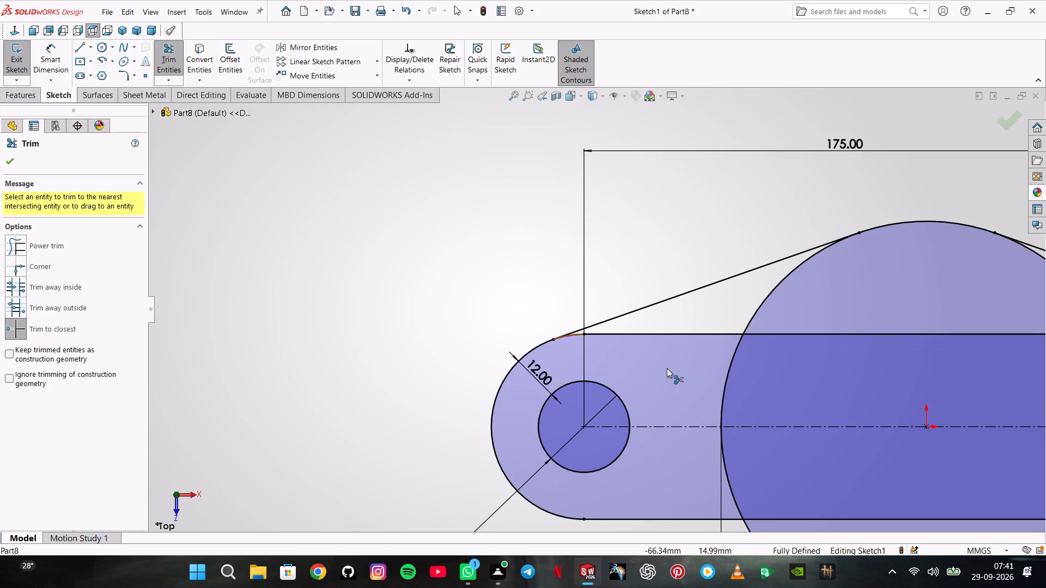
pyautogui.click(662, 334)
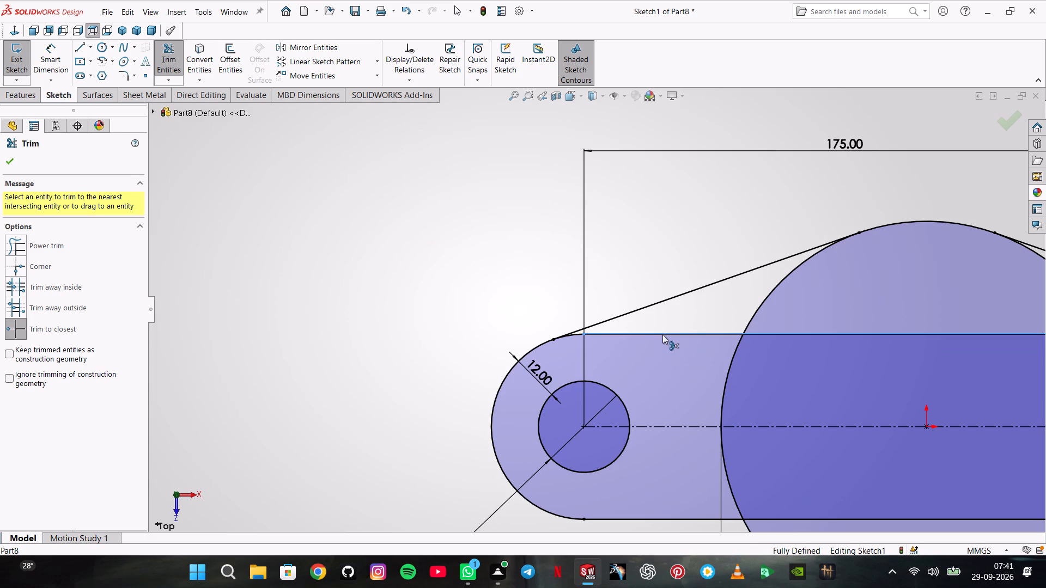
pyautogui.click(553, 288)
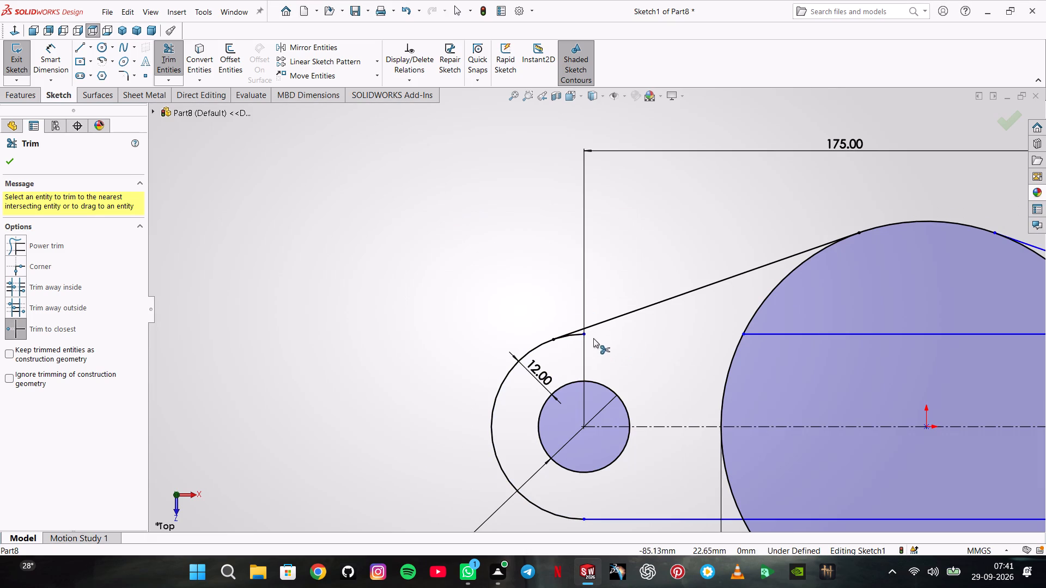
pyautogui.click(577, 335)
# Trim the rest of the slot's upper edge, inside and right of the central circle, plus the arc stub beyond the right tangent point.
pyautogui.scroll(4, 839, 363)
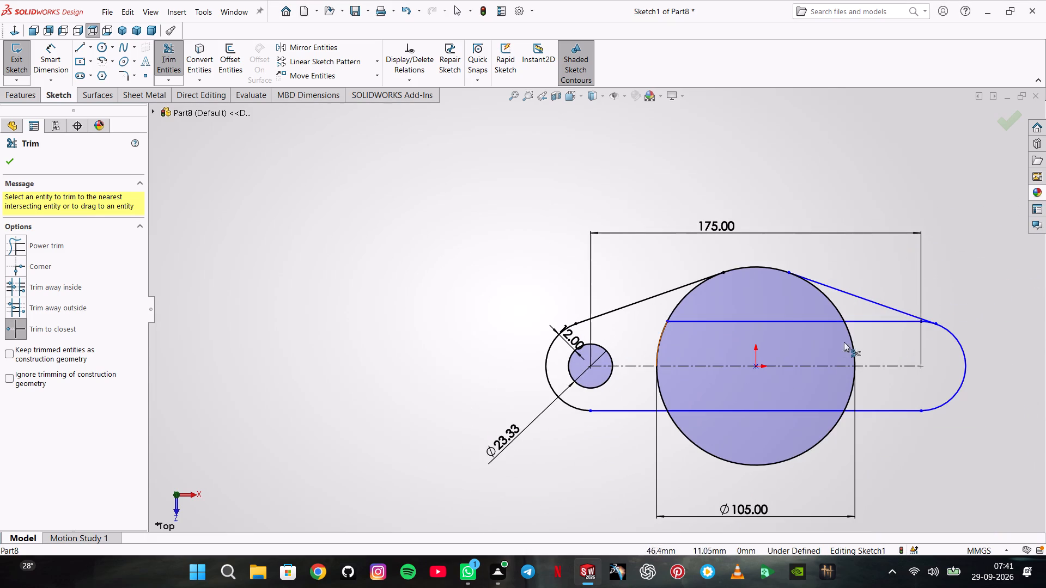
pyautogui.click(858, 319)
pyautogui.click(801, 318)
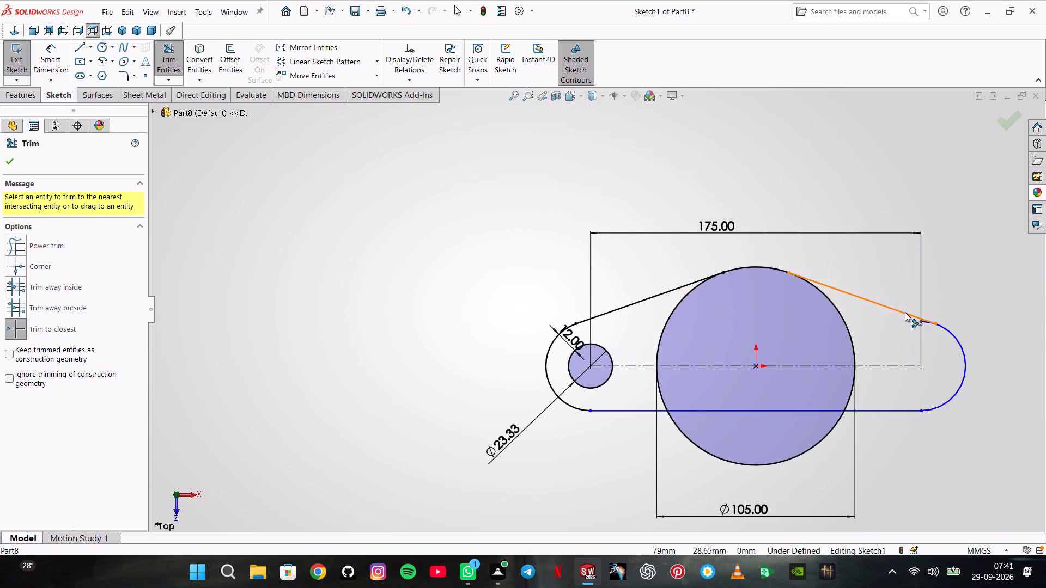
pyautogui.scroll(-5, 905, 312)
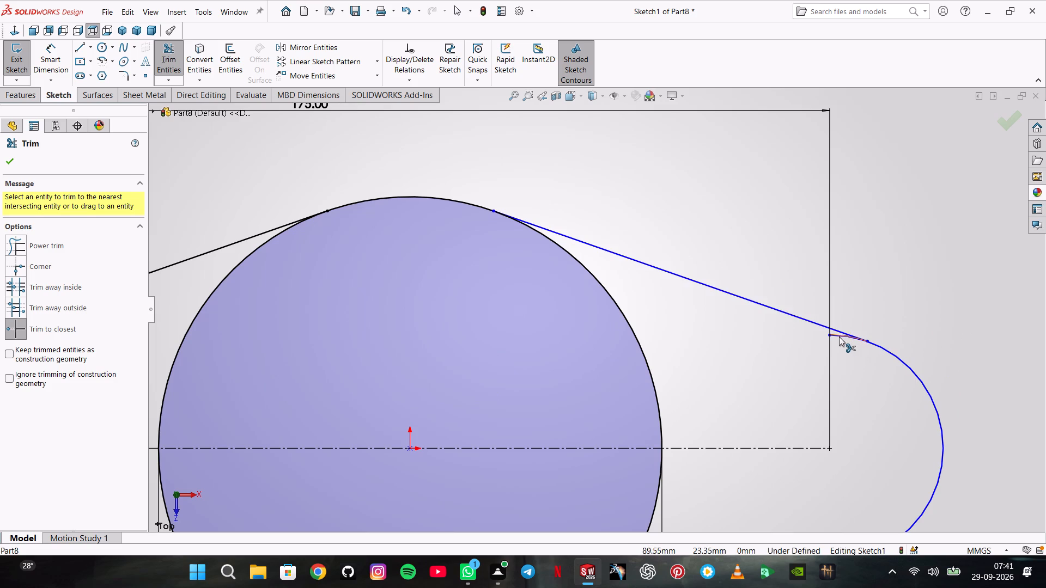
pyautogui.click(839, 336)
pyautogui.scroll(-11, 855, 342)
pyautogui.scroll(-5, 506, 276)
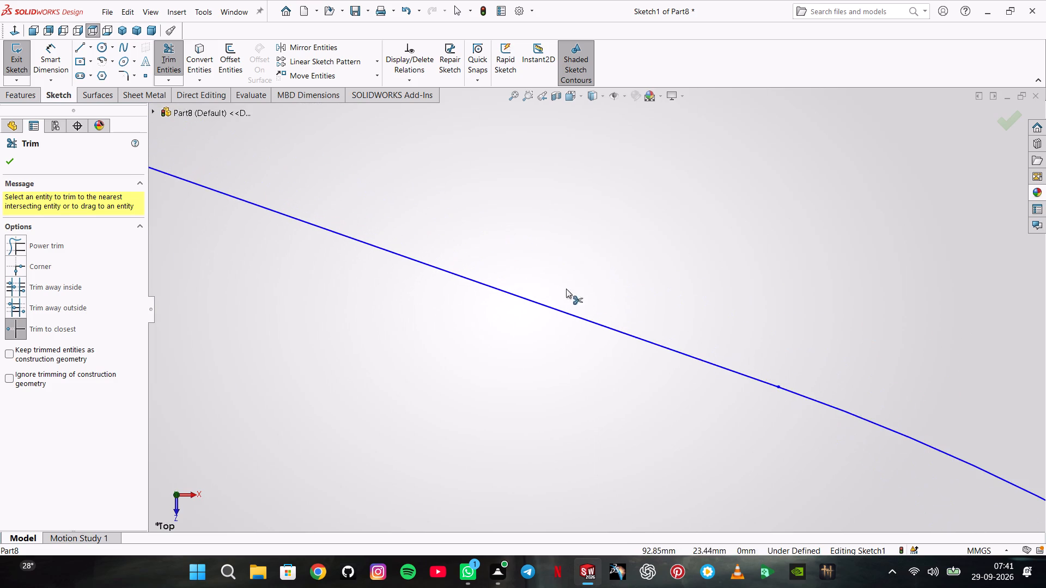
pyautogui.scroll(-5, 672, 320)
pyautogui.scroll(19, 694, 331)
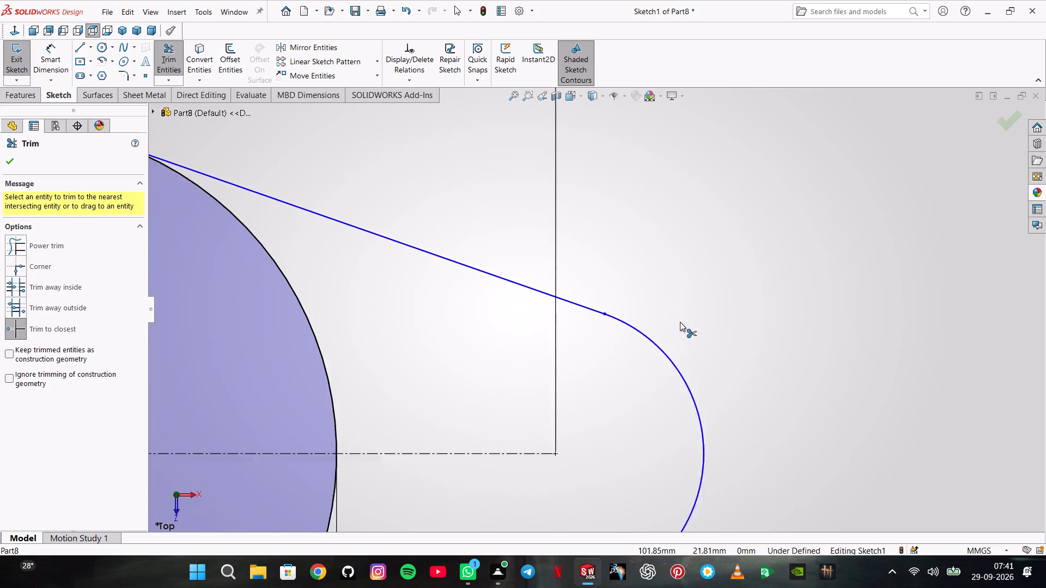
pyautogui.scroll(13, 680, 322)
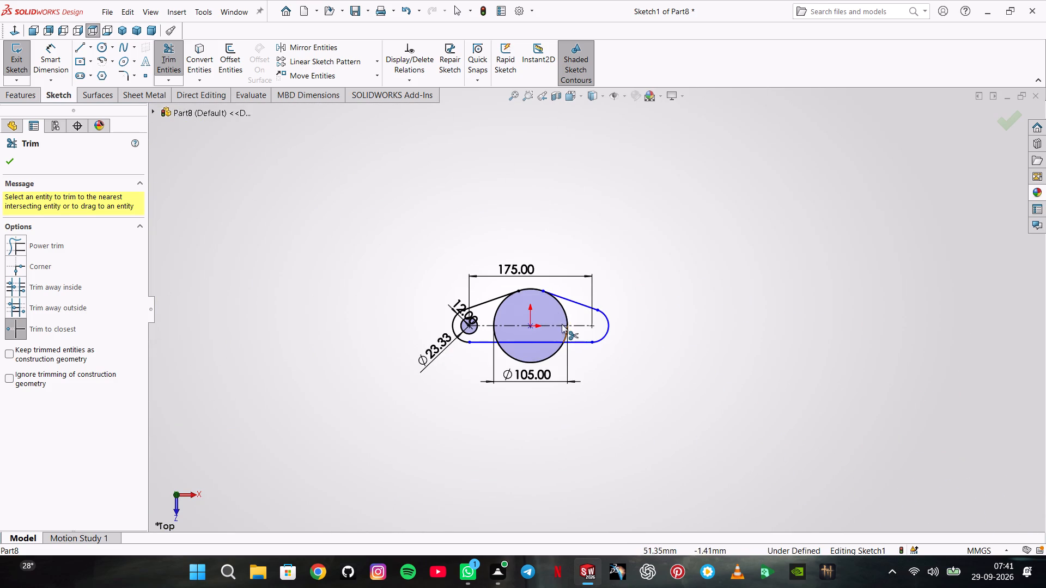
pyautogui.click(15, 169)
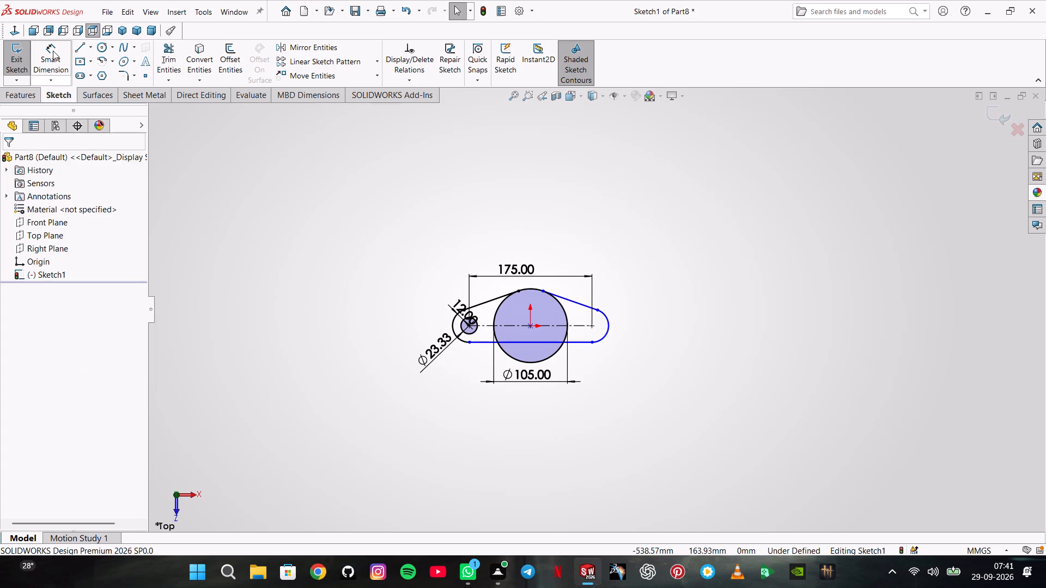
# Draw a horizontal centerline about 180 mm long from the origin, extending right past the slot's right end arc.
pyautogui.click(91, 47)
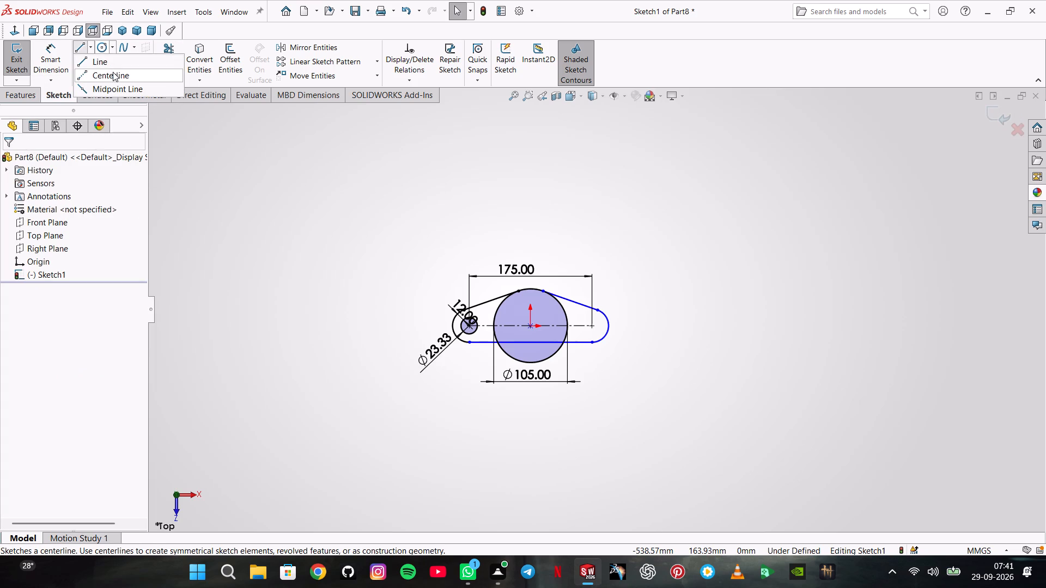
pyautogui.click(113, 72)
pyautogui.scroll(-4, 546, 265)
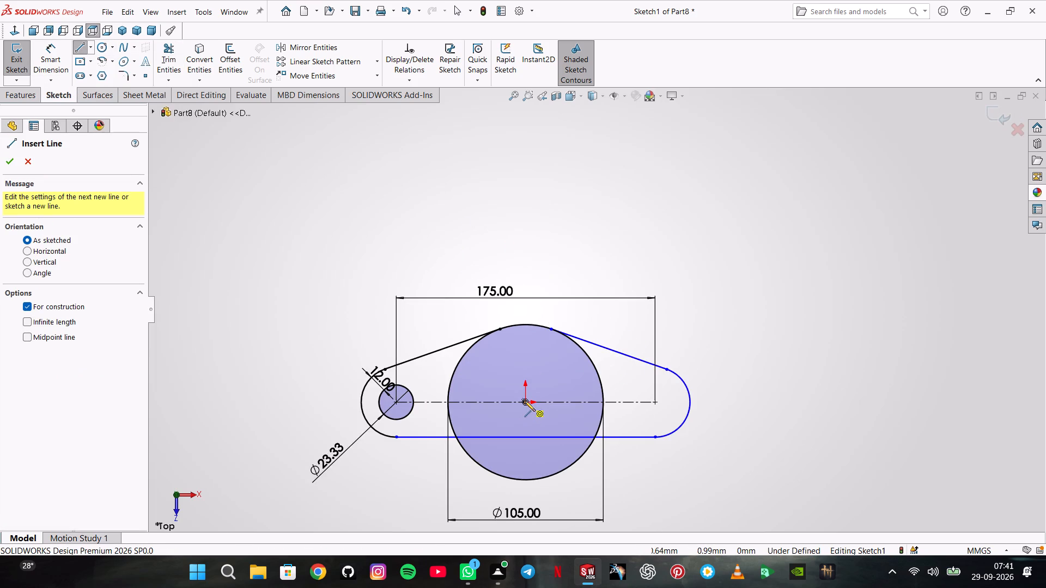
pyautogui.click(525, 401)
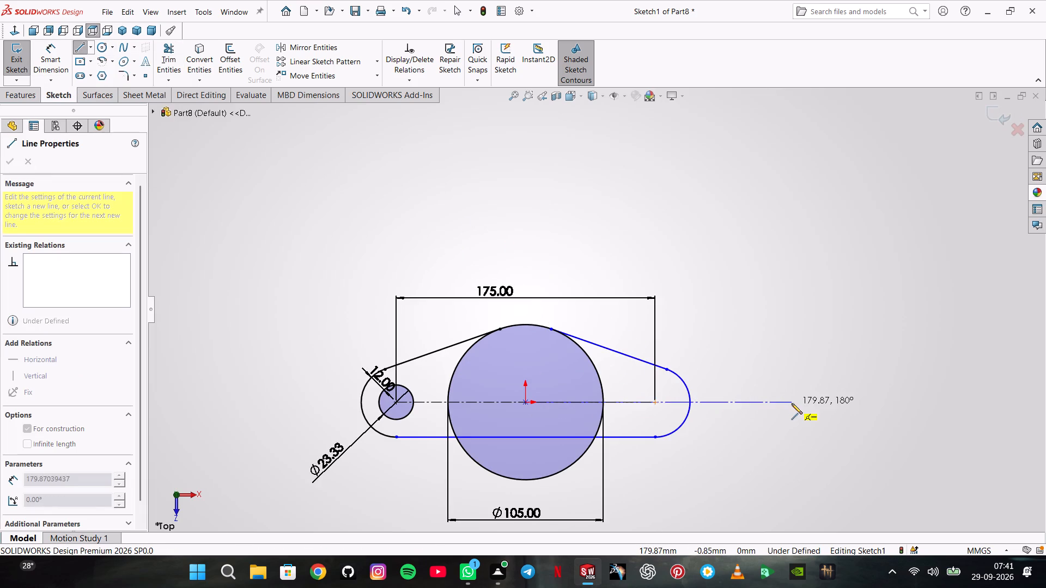
pyautogui.click(792, 403)
pyautogui.doubleClick(796, 385)
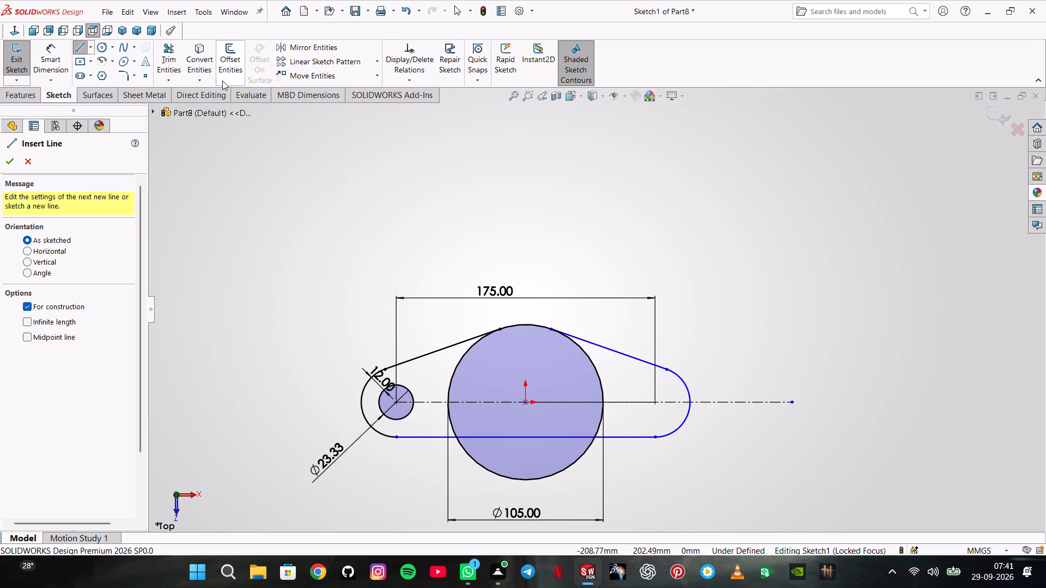
# Mirror both upper slanted tangent lines about the horizontal centerline, keeping the originals.
pyautogui.click(302, 52)
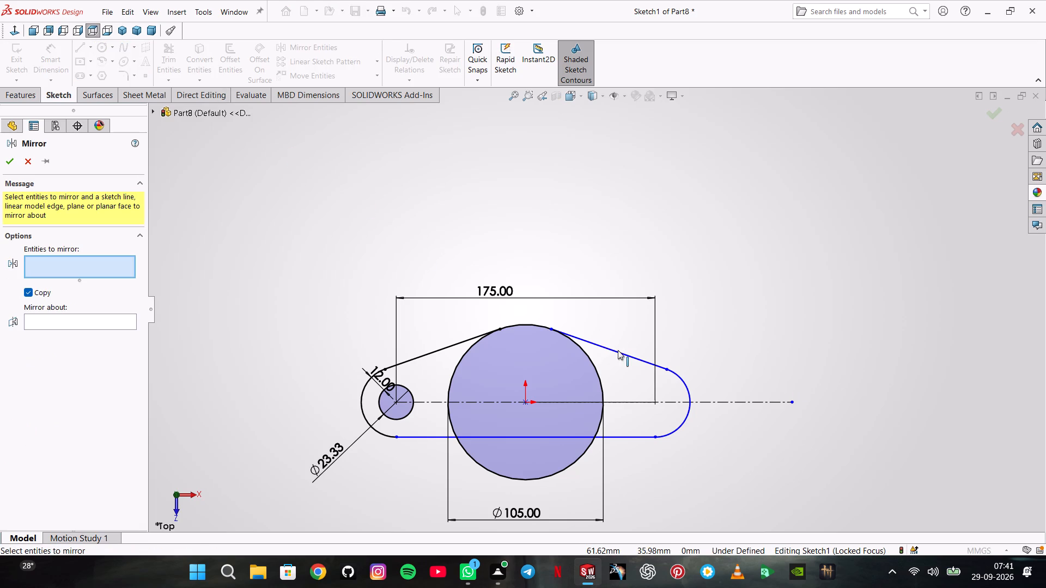
pyautogui.click(618, 350)
pyautogui.click(467, 339)
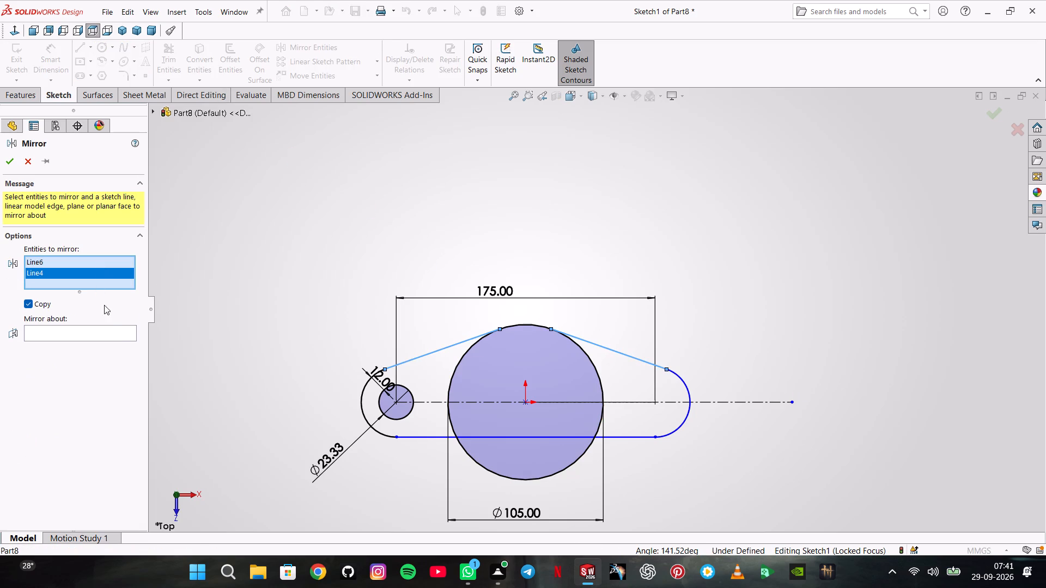
pyautogui.click(118, 336)
pyautogui.click(732, 402)
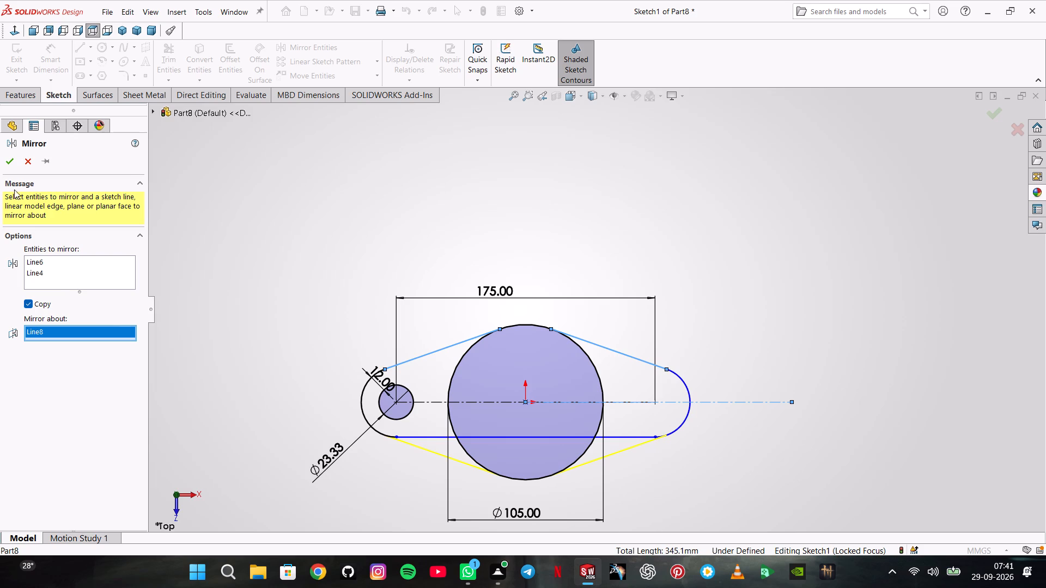
pyautogui.click(4, 159)
# Trim away the slot's straight lower edge on both sides of and inside the central circle.
pyautogui.click(156, 61)
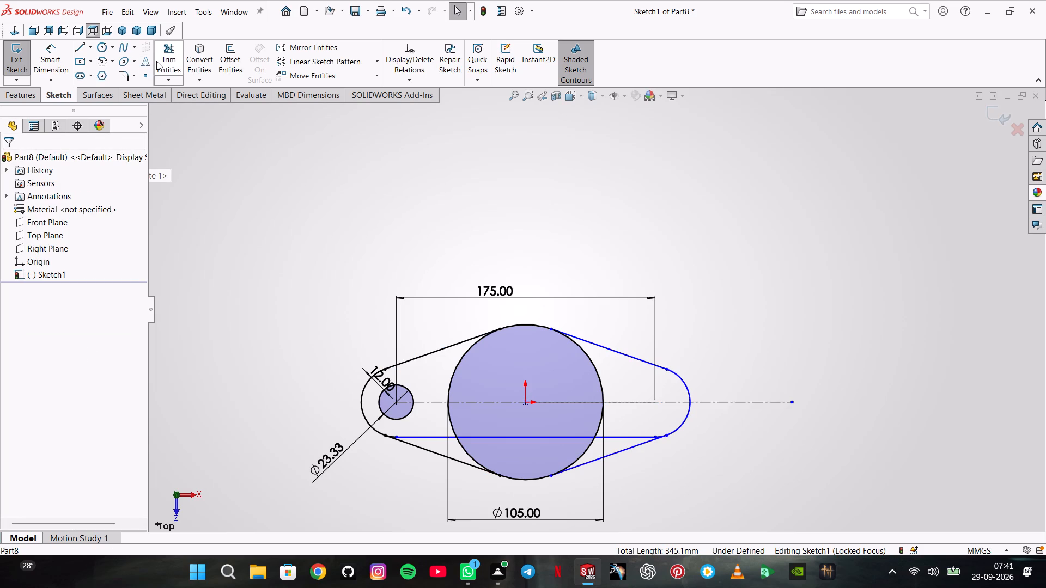
pyautogui.click(433, 437)
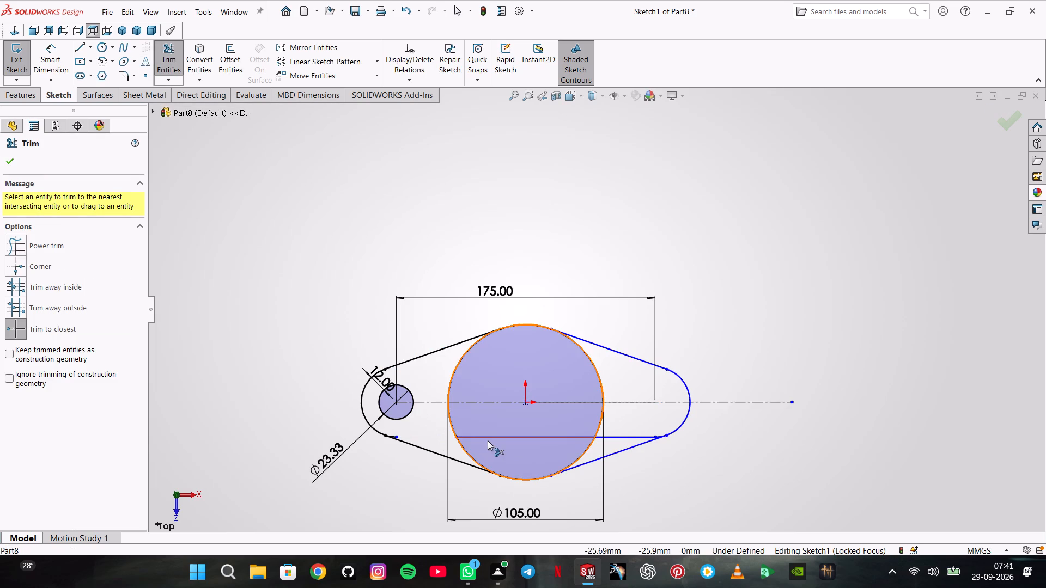
pyautogui.click(491, 438)
pyautogui.click(624, 437)
# Trim the leftover stubs of the right and left end arcs beyond the lower slanted lines' tangent points.
pyautogui.scroll(-8, 657, 439)
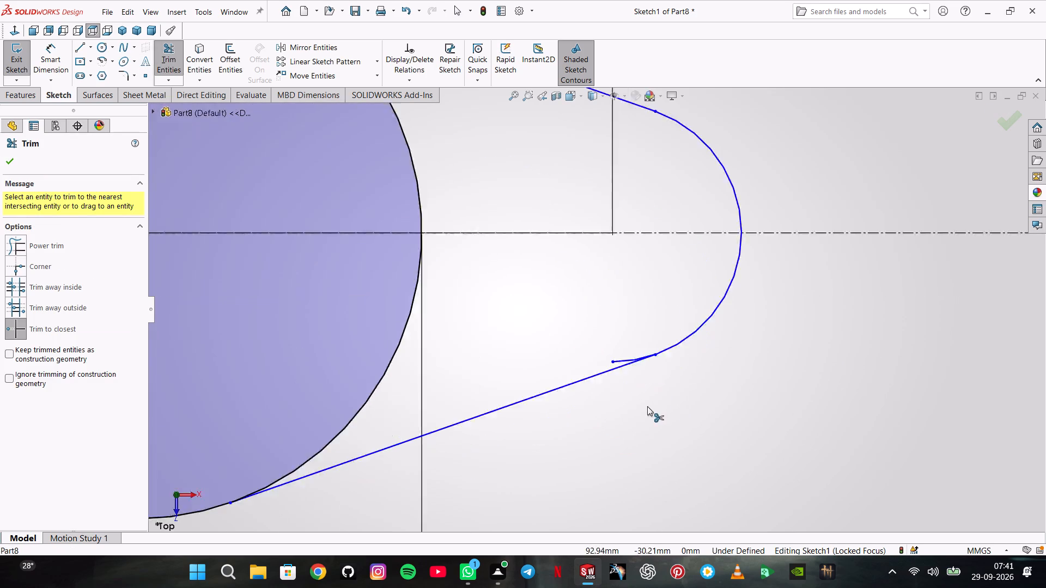
pyautogui.scroll(-4, 647, 406)
pyautogui.click(556, 256)
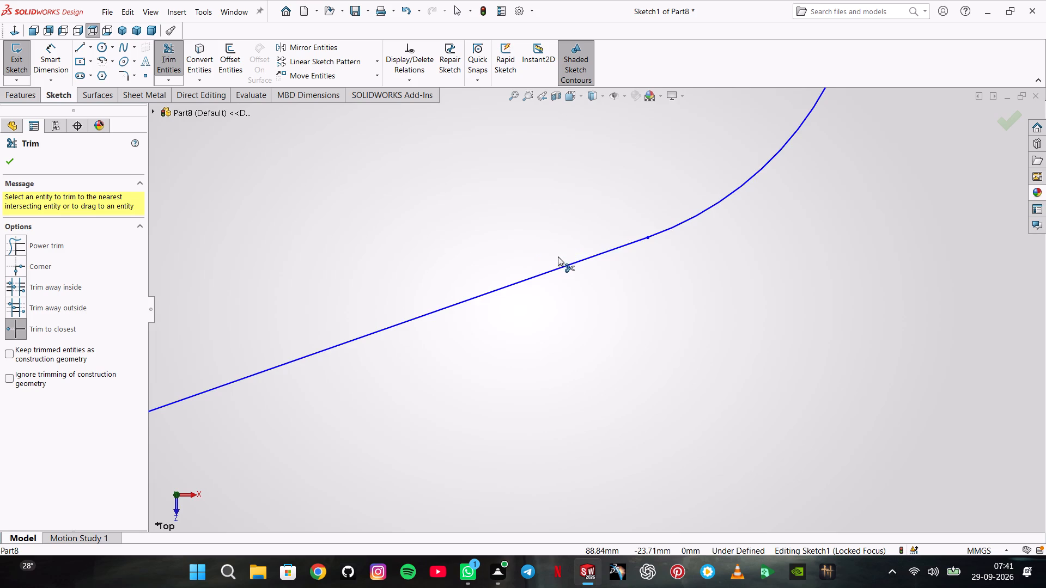
pyautogui.scroll(10, 558, 256)
pyautogui.scroll(3, 291, 278)
pyautogui.scroll(-5, 324, 303)
pyautogui.scroll(-7, 492, 261)
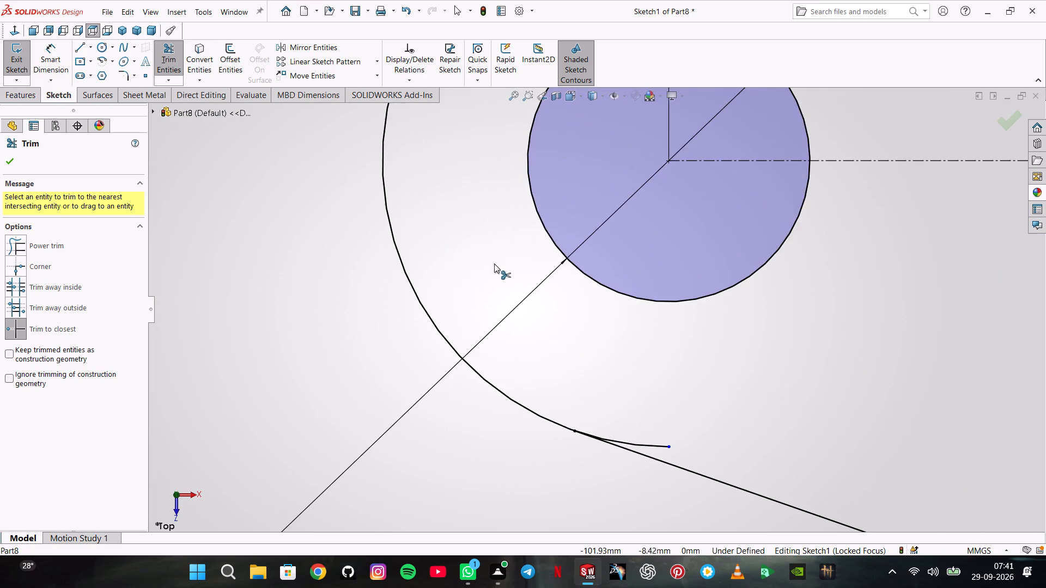
pyautogui.scroll(-5, 604, 405)
pyautogui.click(705, 473)
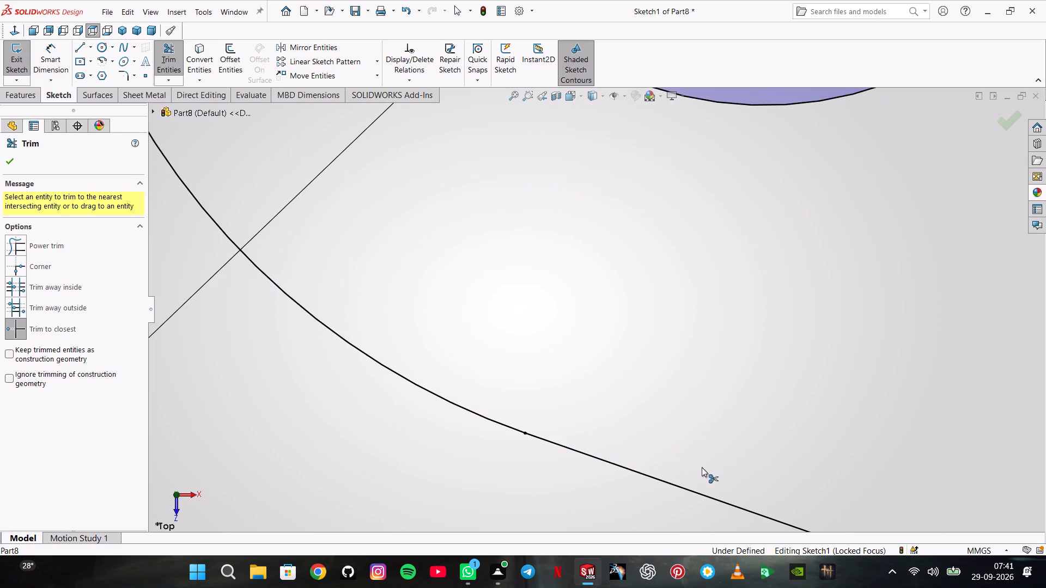
pyautogui.scroll(10, 679, 441)
pyautogui.scroll(4, 725, 350)
pyautogui.scroll(3, 751, 278)
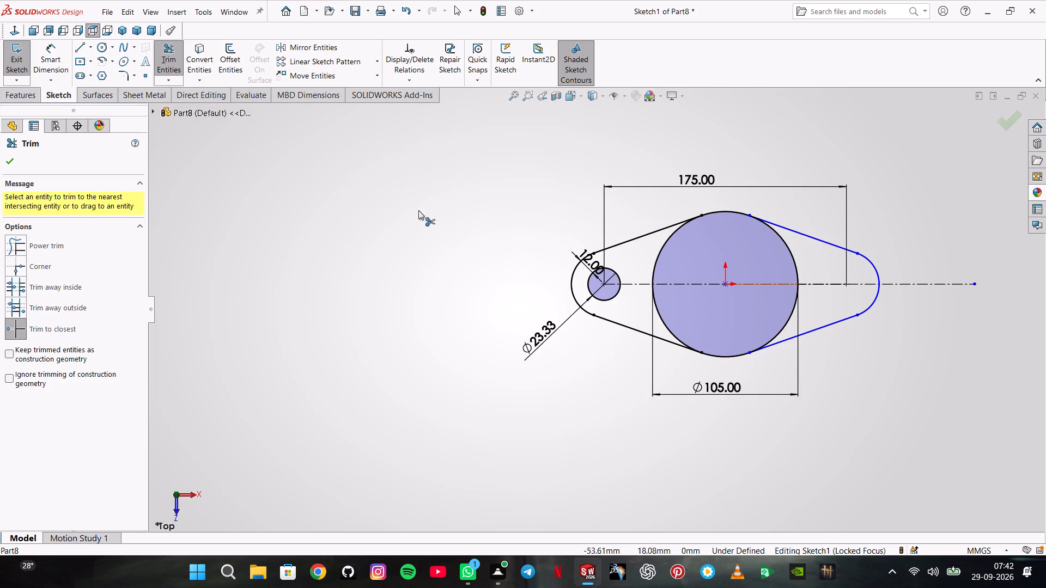
# Draw a vertical centerline about 33 mm long upward from the origin inside the central circle.
pyautogui.click(90, 51)
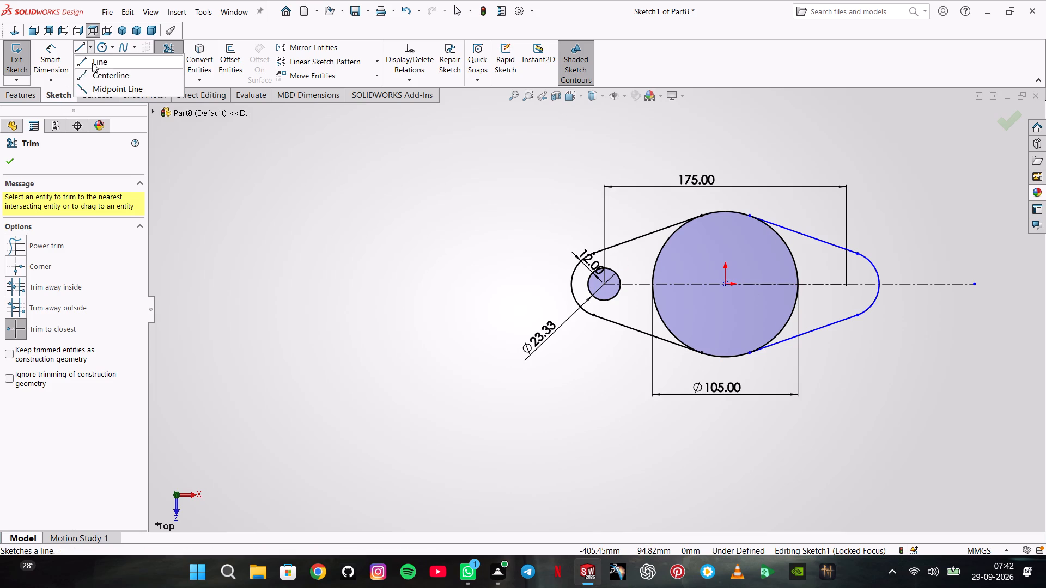
pyautogui.click(96, 66)
pyautogui.click(93, 51)
pyautogui.click(99, 80)
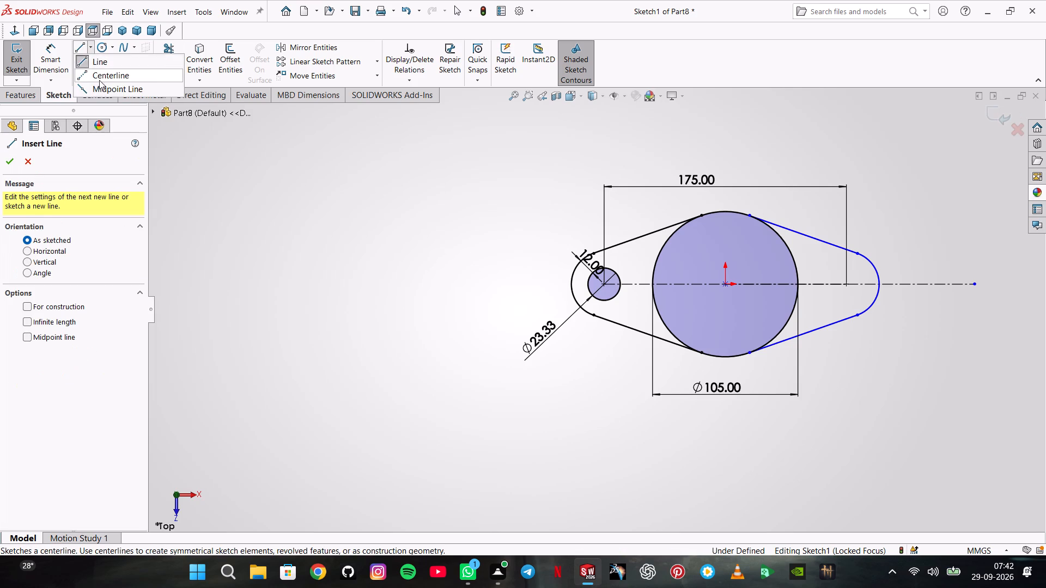
pyautogui.click(723, 286)
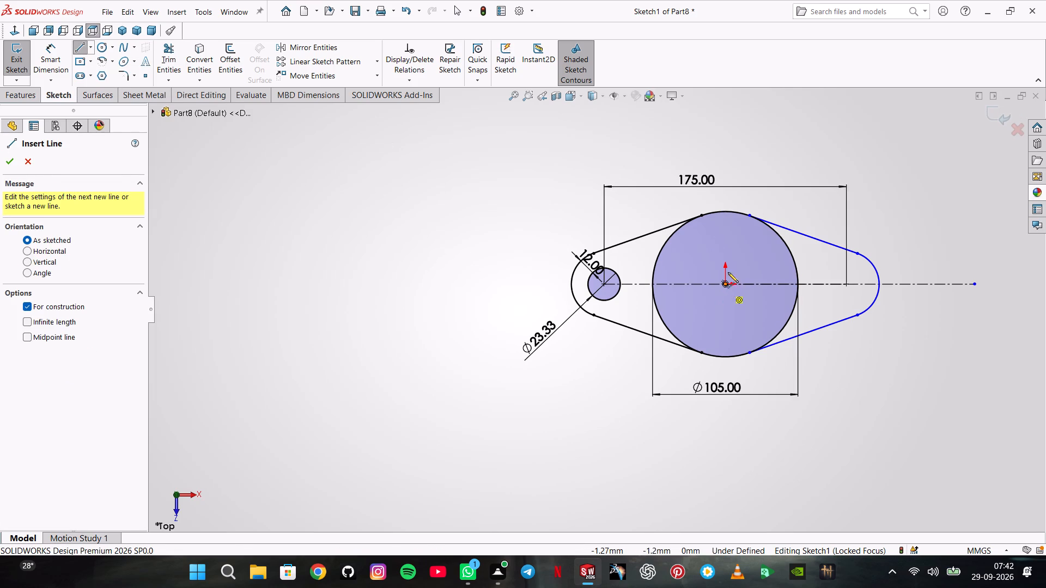
pyautogui.click(726, 238)
pyautogui.doubleClick(774, 150)
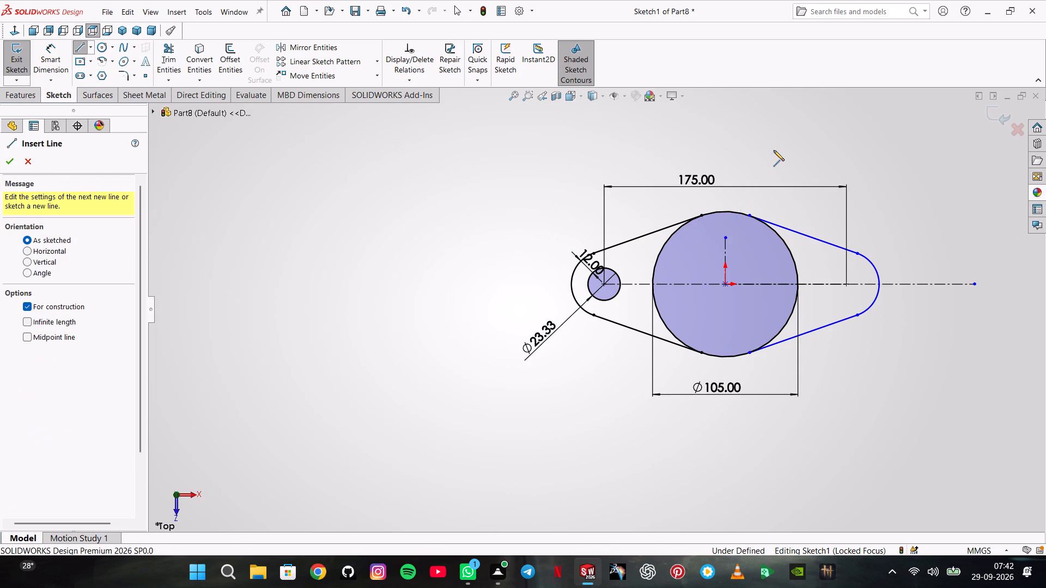
pyautogui.press('Escape')
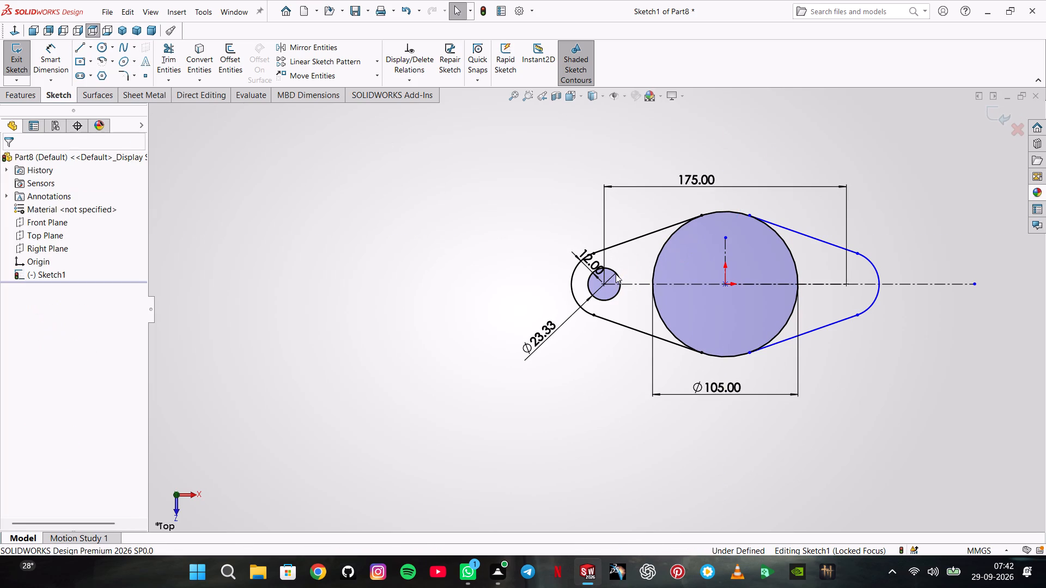
# Mirror the small 23.33 mm circle at the left end about the vertical centerline, keeping the original.
pyautogui.click(616, 274)
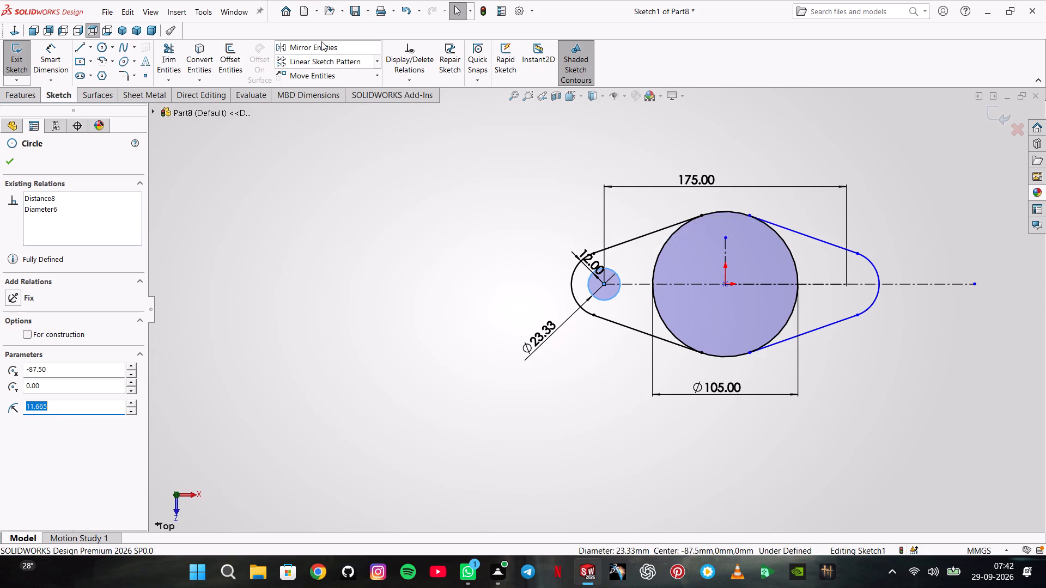
pyautogui.click(321, 41)
pyautogui.click(80, 321)
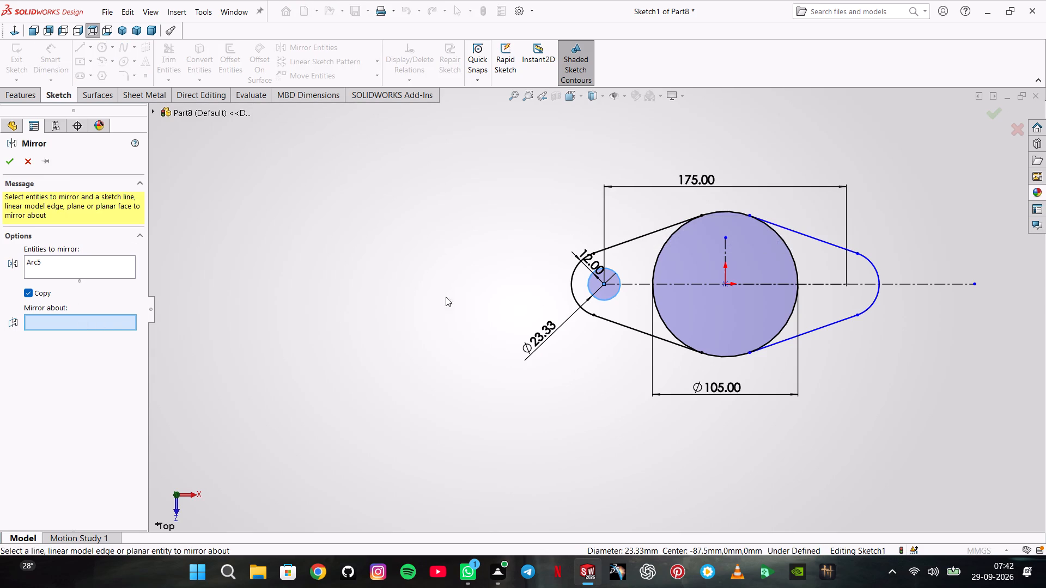
pyautogui.click(726, 237)
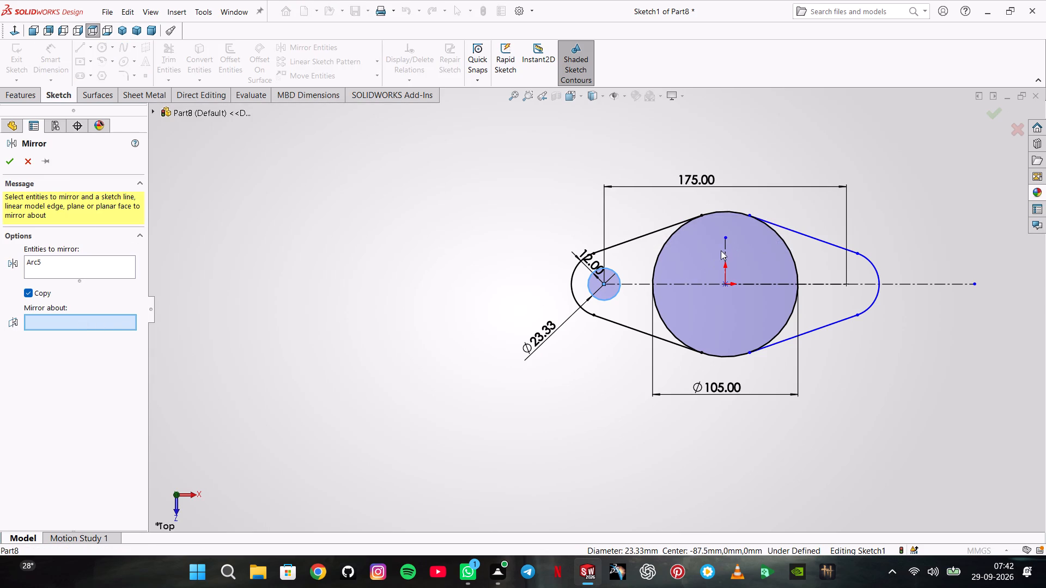
pyautogui.click(726, 249)
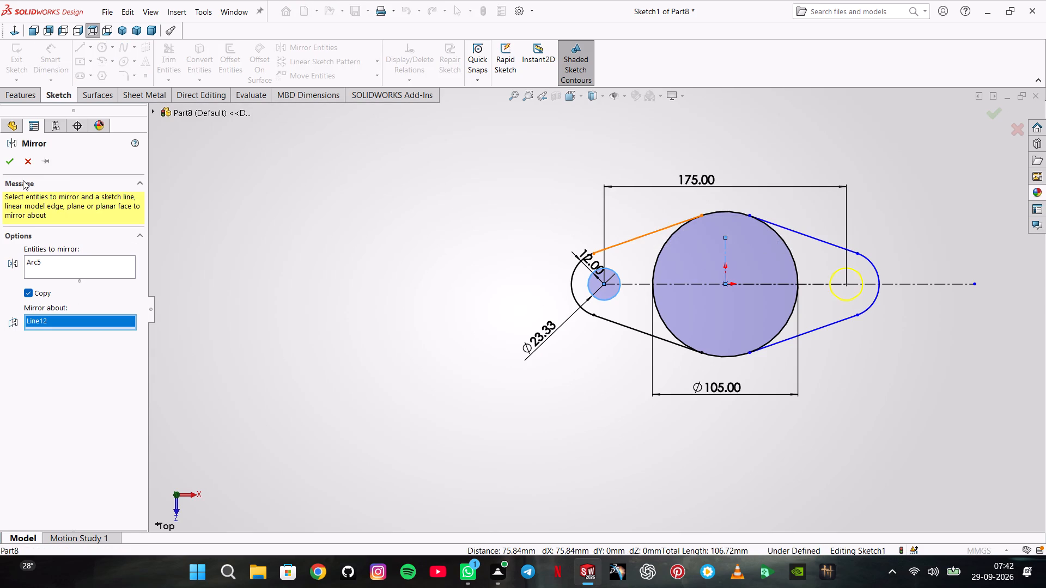
pyautogui.click(10, 167)
pyautogui.press('Escape')
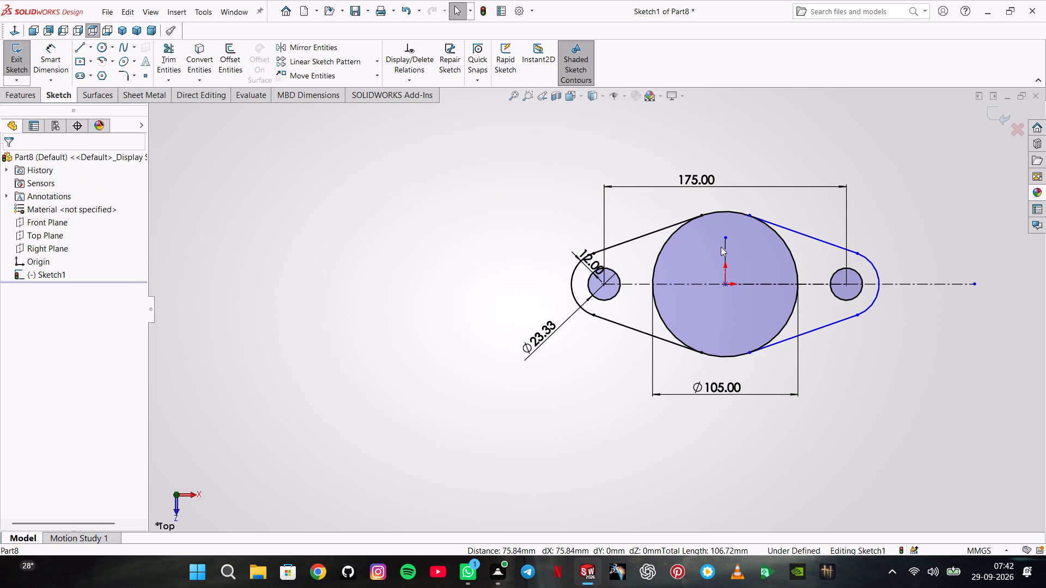
# Apply a vertical relation to the short centerline above the origin.
pyautogui.rightClick(726, 246)
pyautogui.click(753, 213)
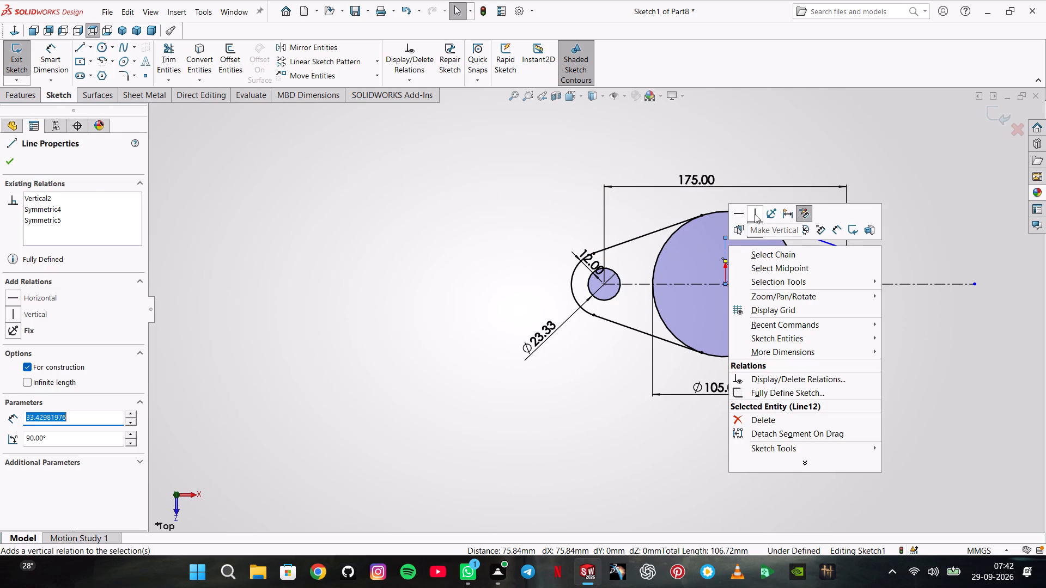
pyautogui.click(454, 218)
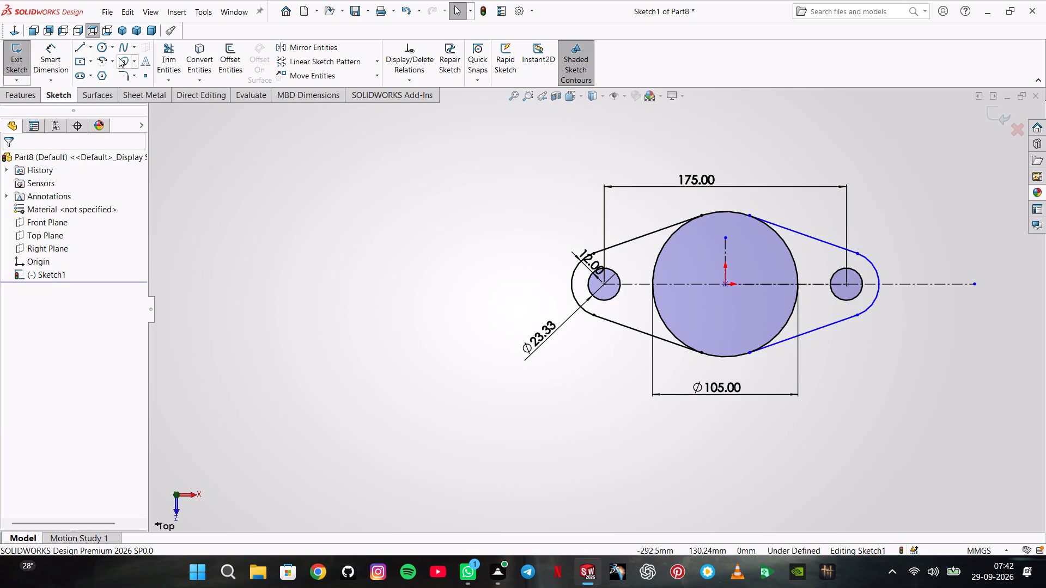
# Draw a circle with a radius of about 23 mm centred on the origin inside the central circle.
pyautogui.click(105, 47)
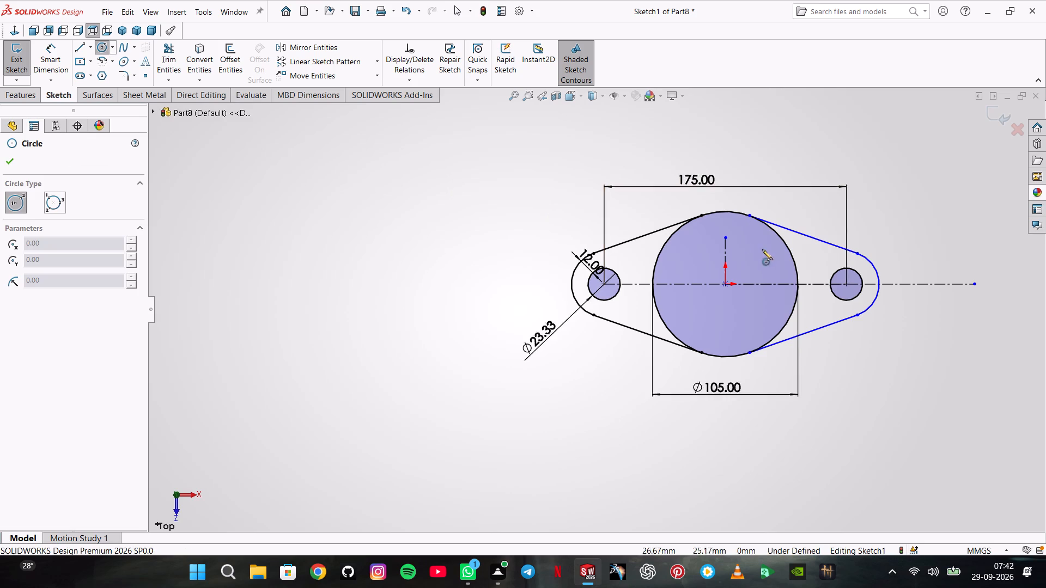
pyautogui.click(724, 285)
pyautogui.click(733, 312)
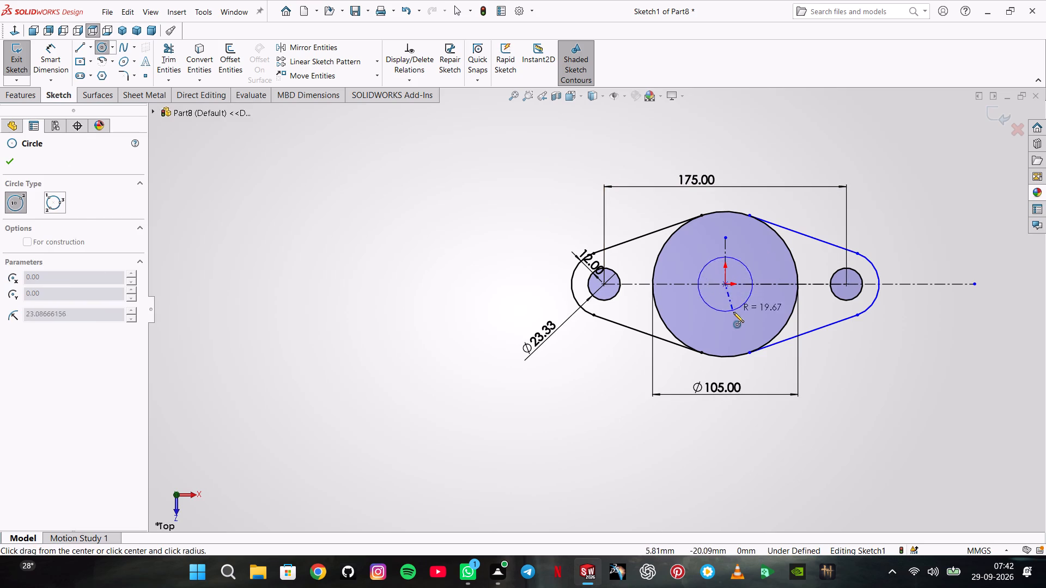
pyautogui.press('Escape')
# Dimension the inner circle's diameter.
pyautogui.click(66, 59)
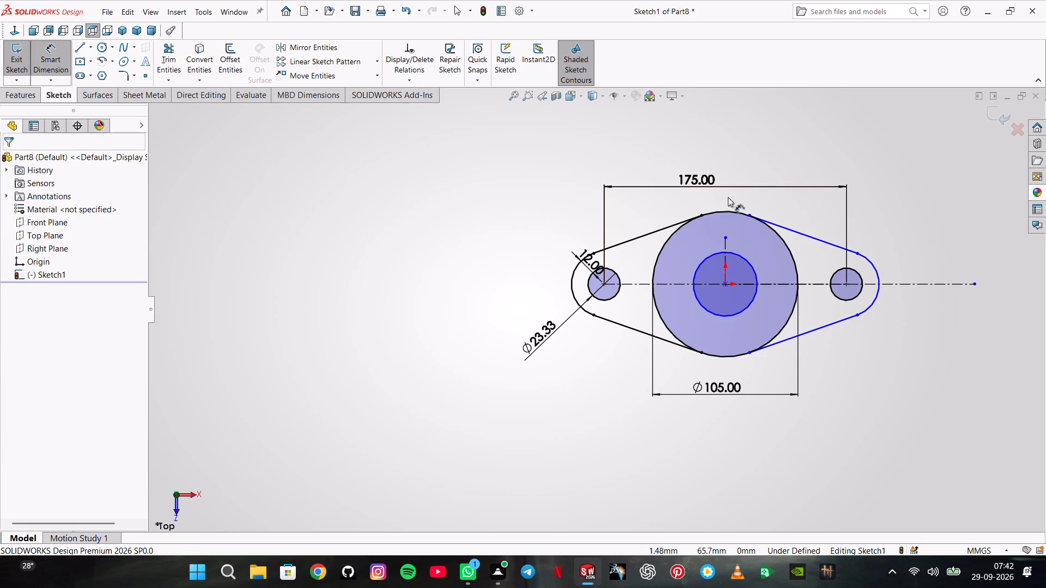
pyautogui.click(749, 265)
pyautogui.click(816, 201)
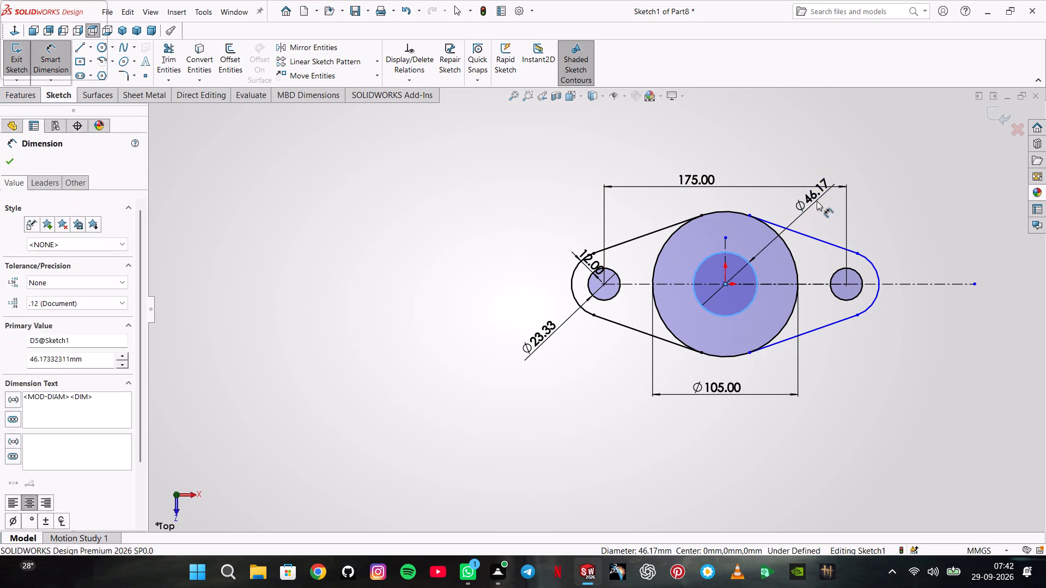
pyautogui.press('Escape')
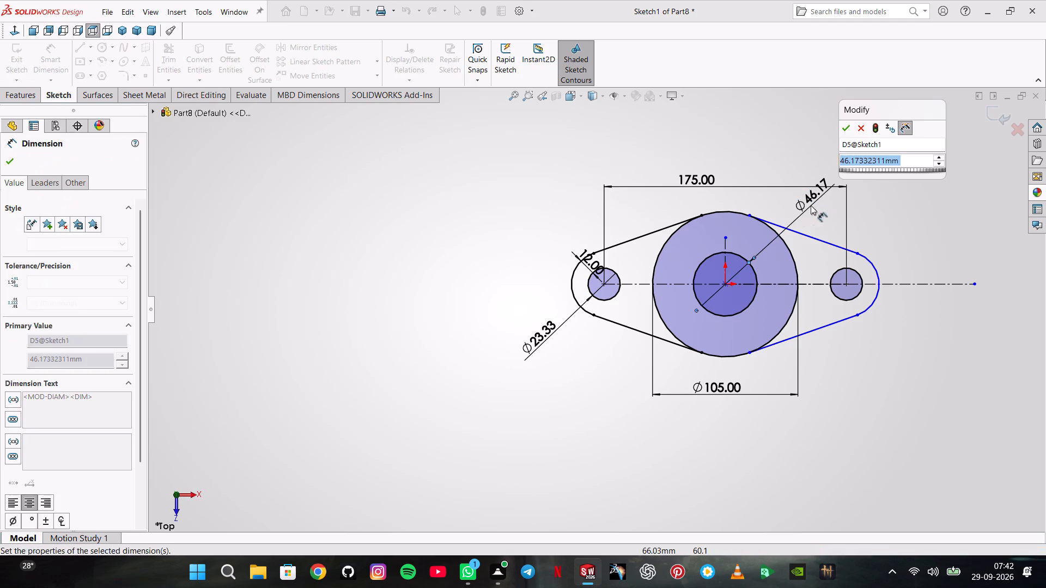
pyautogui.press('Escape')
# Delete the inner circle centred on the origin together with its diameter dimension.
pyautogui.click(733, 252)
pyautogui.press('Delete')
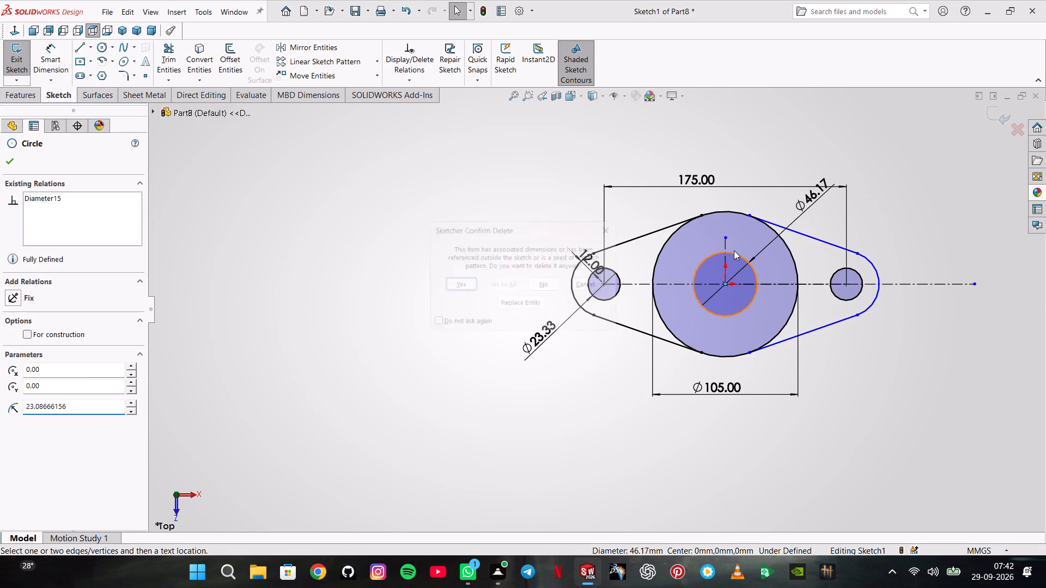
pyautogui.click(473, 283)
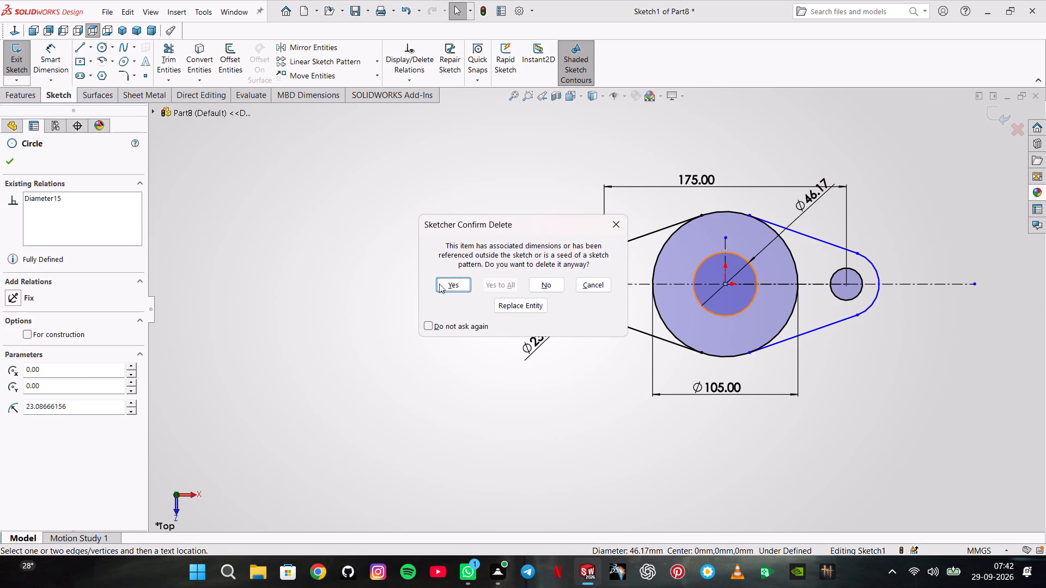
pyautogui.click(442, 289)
# Offset the 105 mm central circle 12 mm inward, keeping the offset dimension.
pyautogui.click(223, 64)
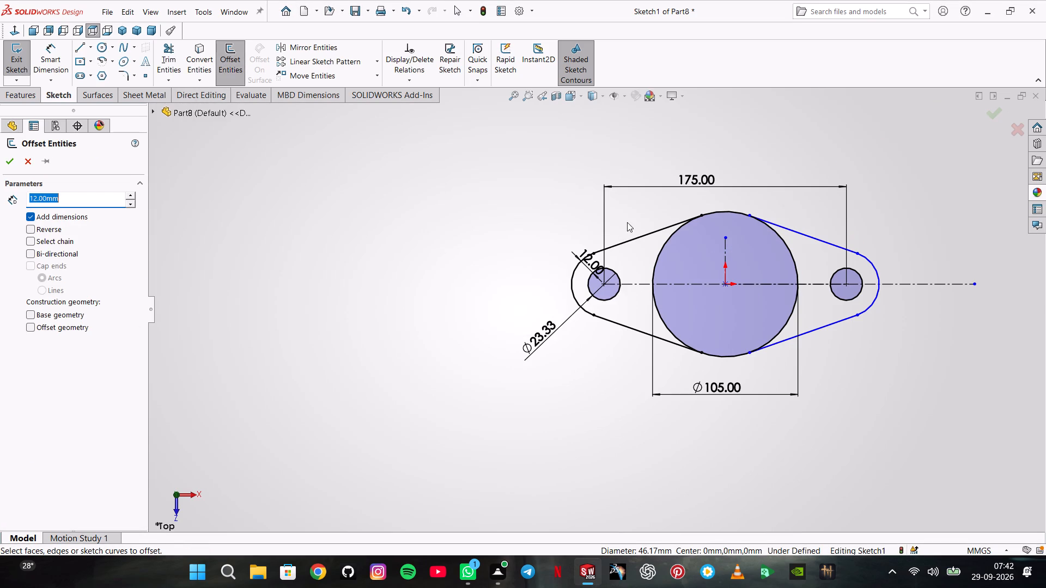
pyautogui.click(661, 255)
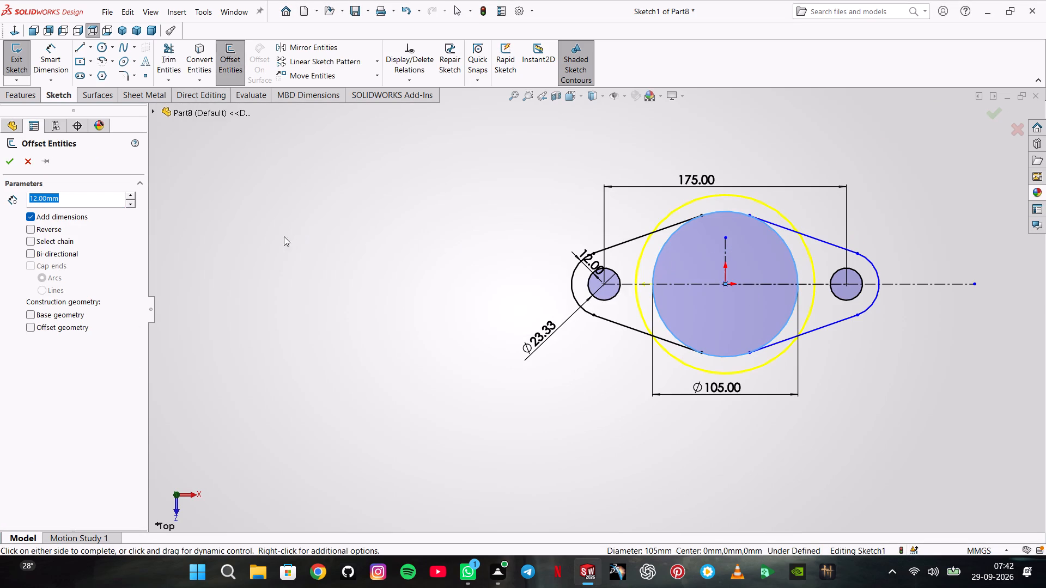
pyautogui.click(57, 226)
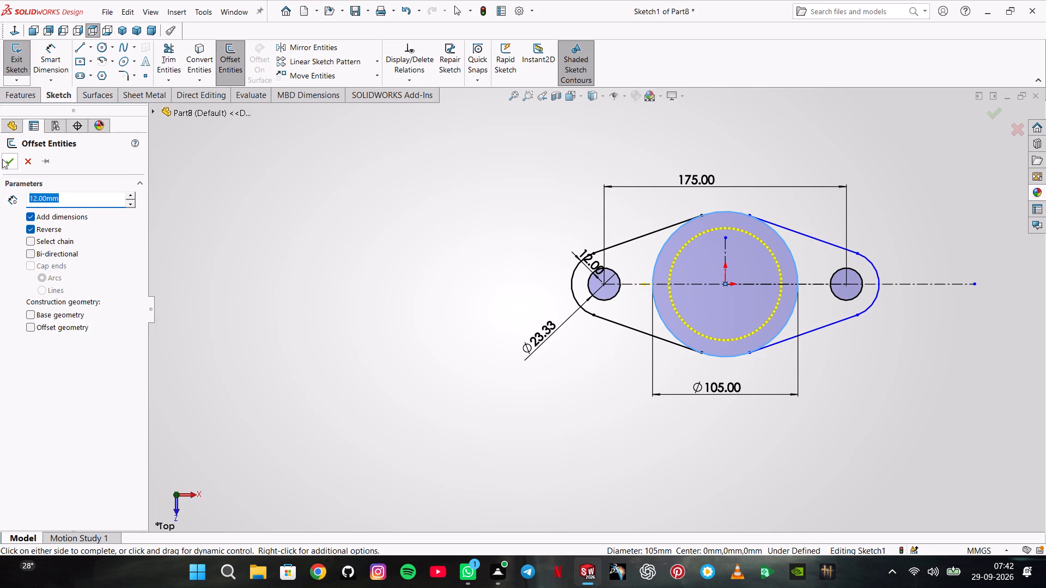
pyautogui.click(7, 161)
pyautogui.click(350, 201)
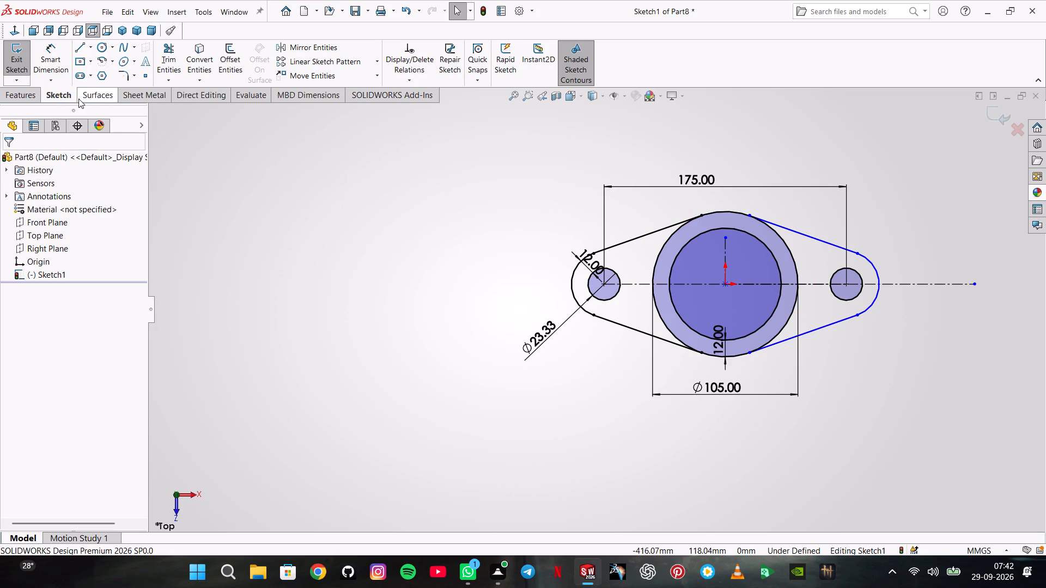
# Set up a Blind Extruded Boss from the two end lug regions and the central ring, leaving the holes open.
pyautogui.click(27, 89)
pyautogui.click(59, 72)
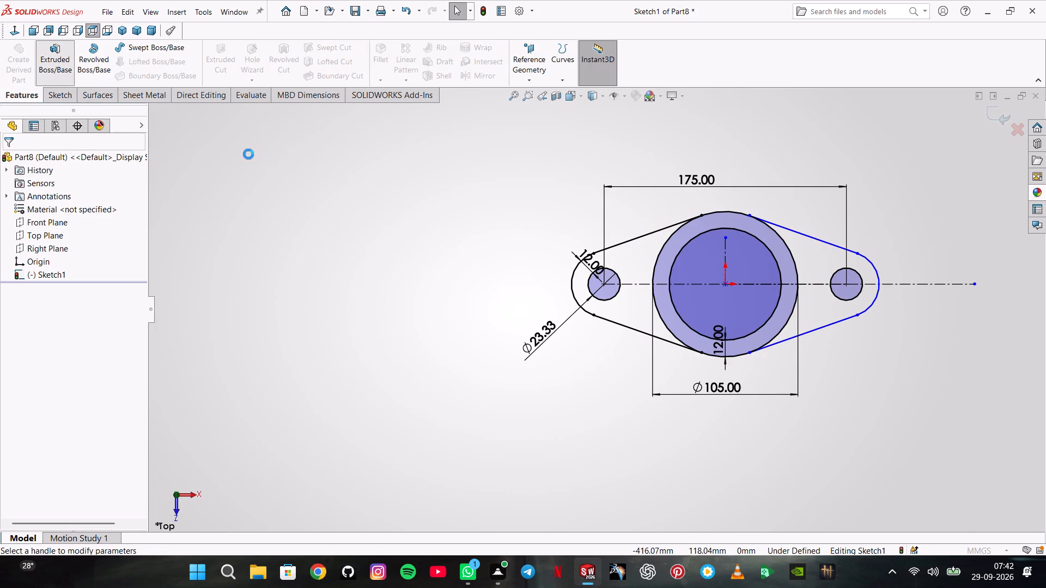
pyautogui.click(519, 260)
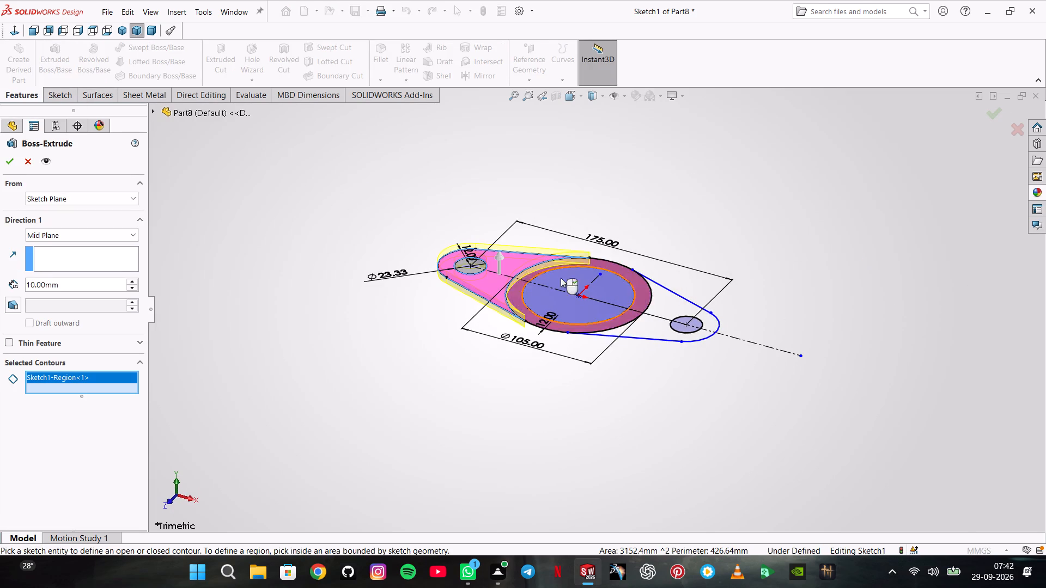
pyautogui.click(670, 307)
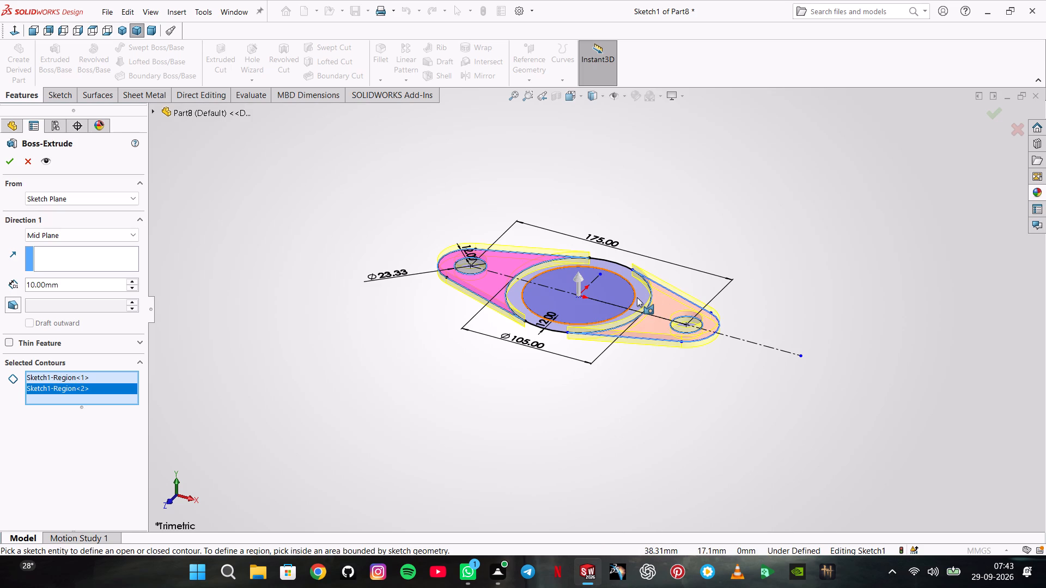
pyautogui.click(640, 292)
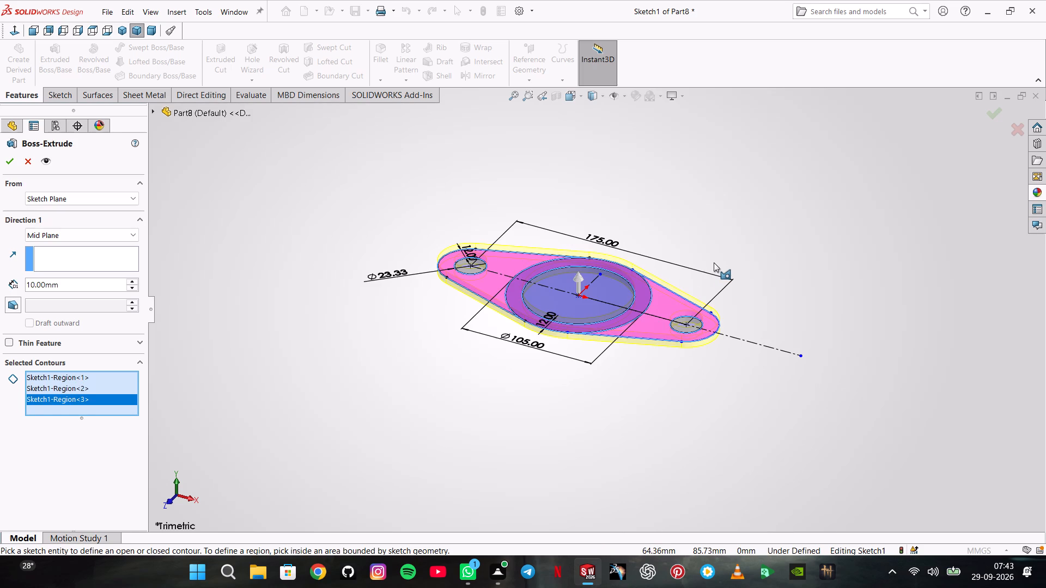
pyautogui.click(132, 225)
pyautogui.click(131, 231)
pyautogui.click(98, 249)
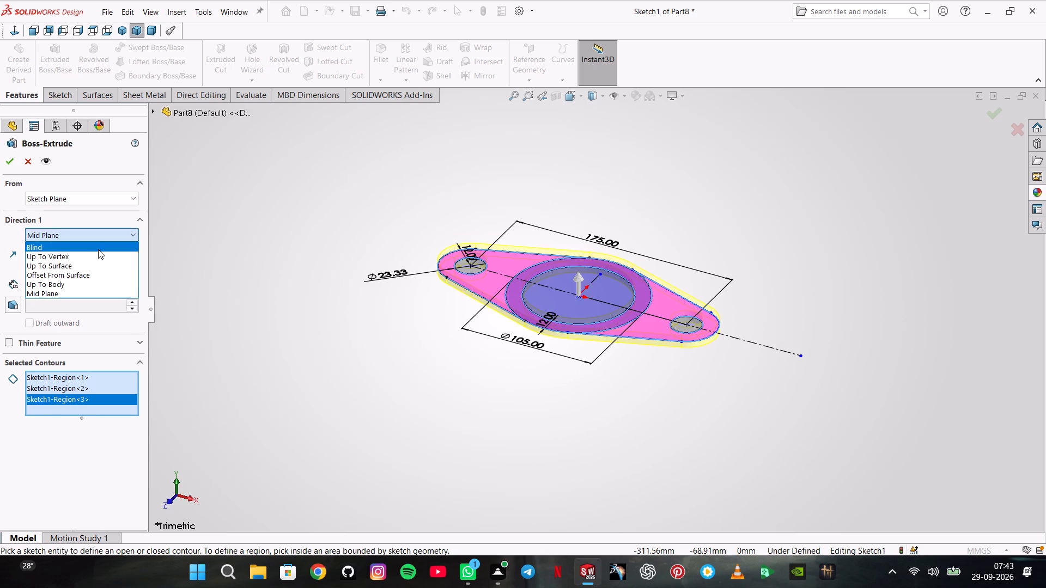
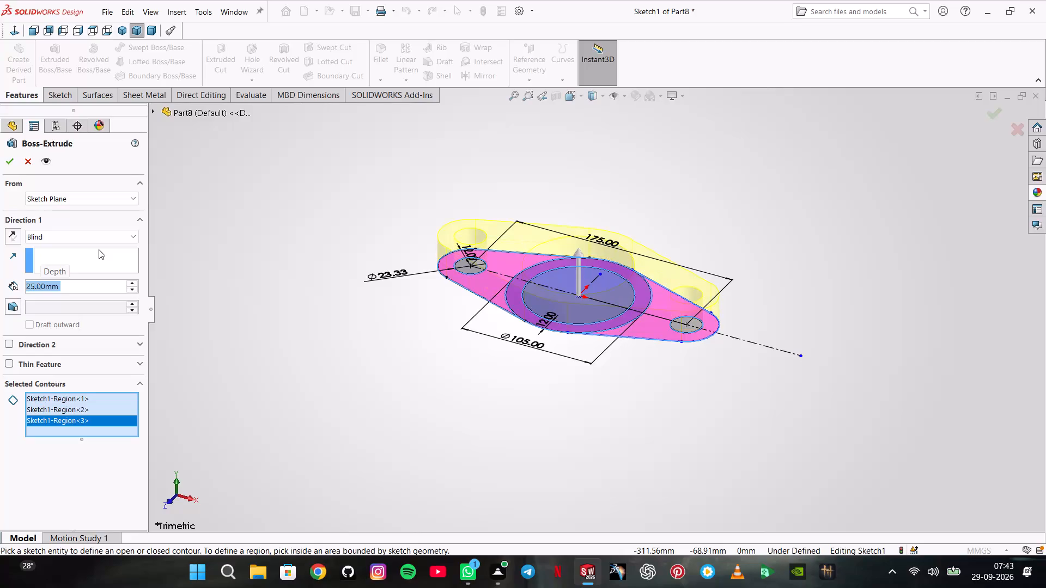
# Extrude the selected lug and ring regions as a Blind boss 25 mm deep.
pyautogui.press('Return')
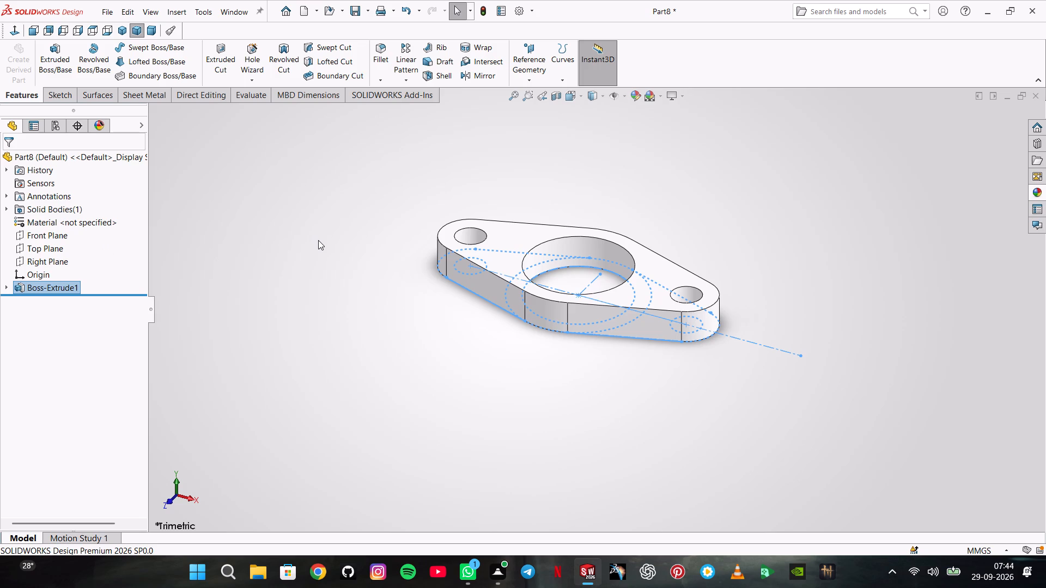
pyautogui.click(318, 240)
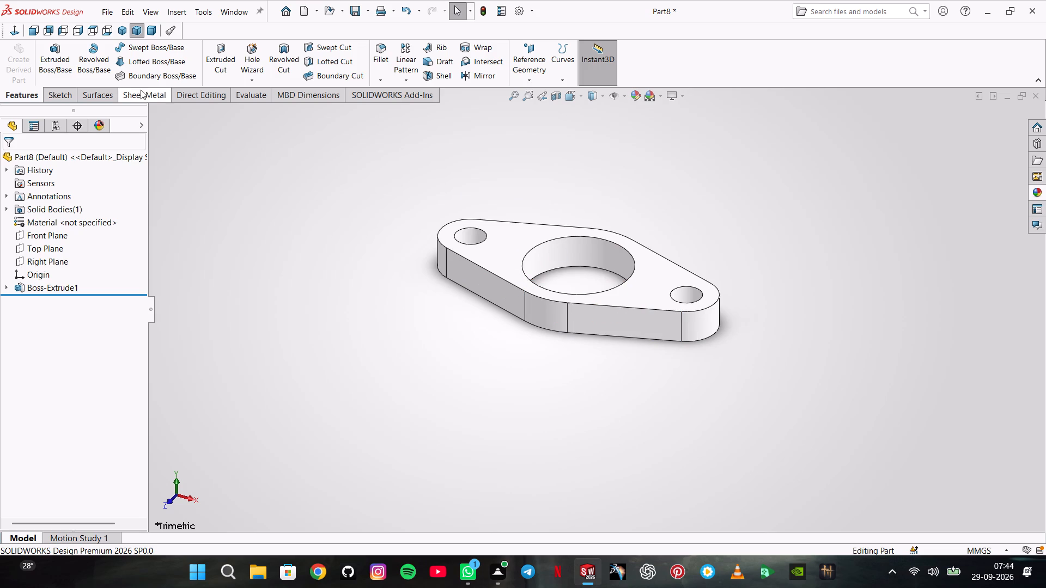
# Start a sketch on the flange's upper face and convert only the central hole's edge into a sketch circle.
pyautogui.click(500, 246)
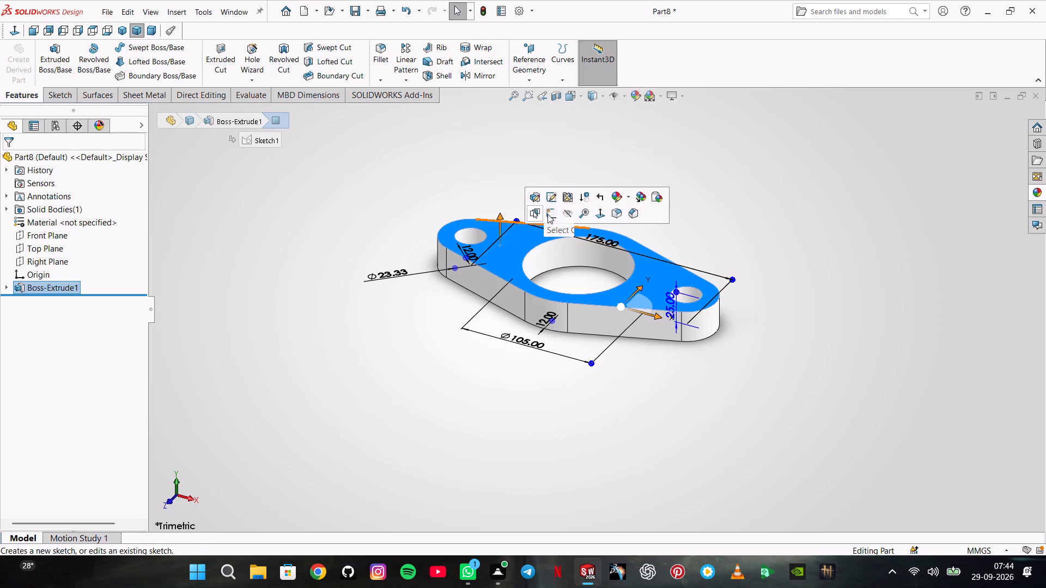
pyautogui.click(548, 214)
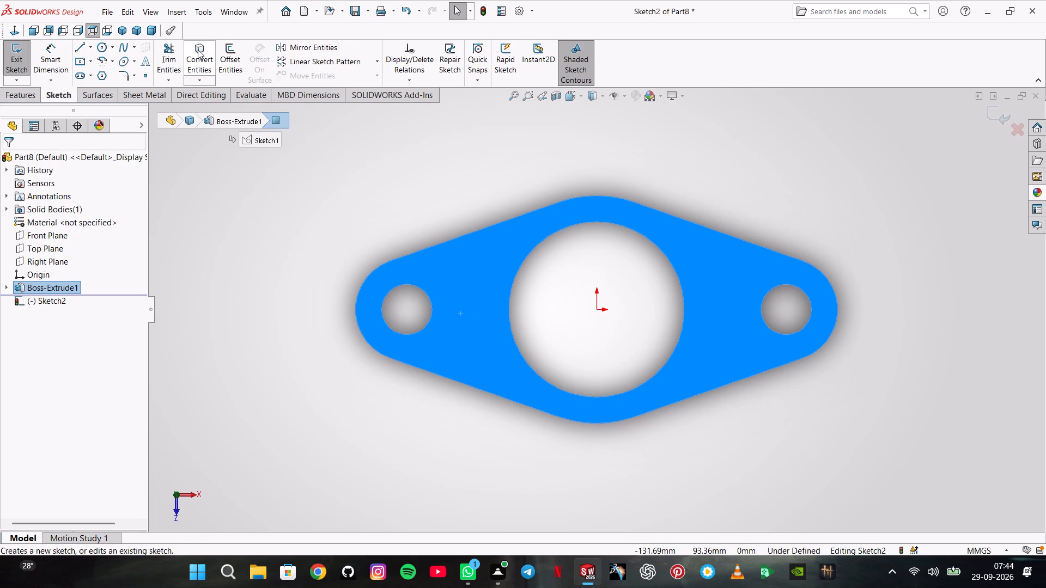
pyautogui.click(198, 49)
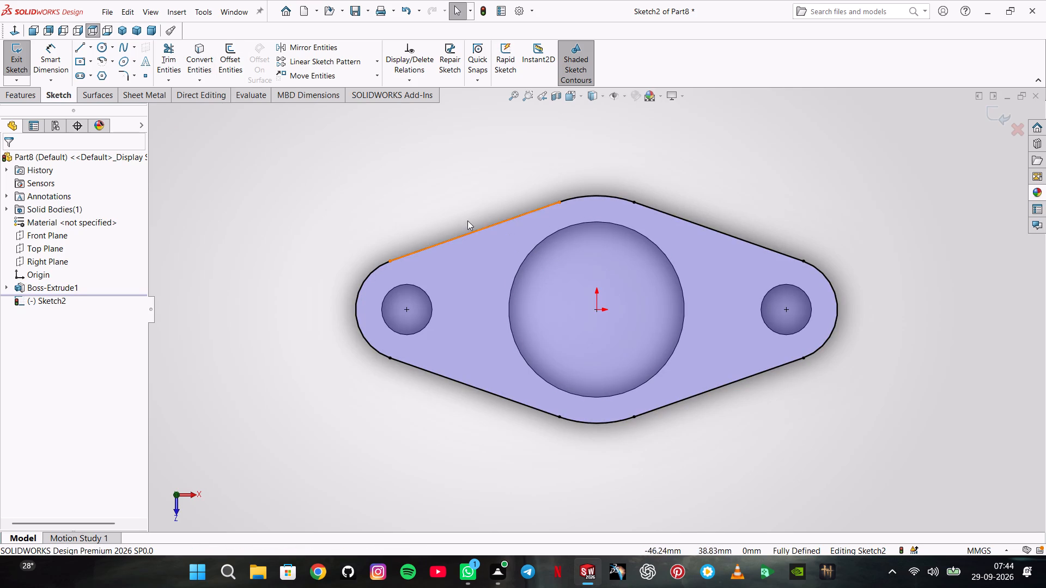
pyautogui.hotkey('ctrl', 'z')
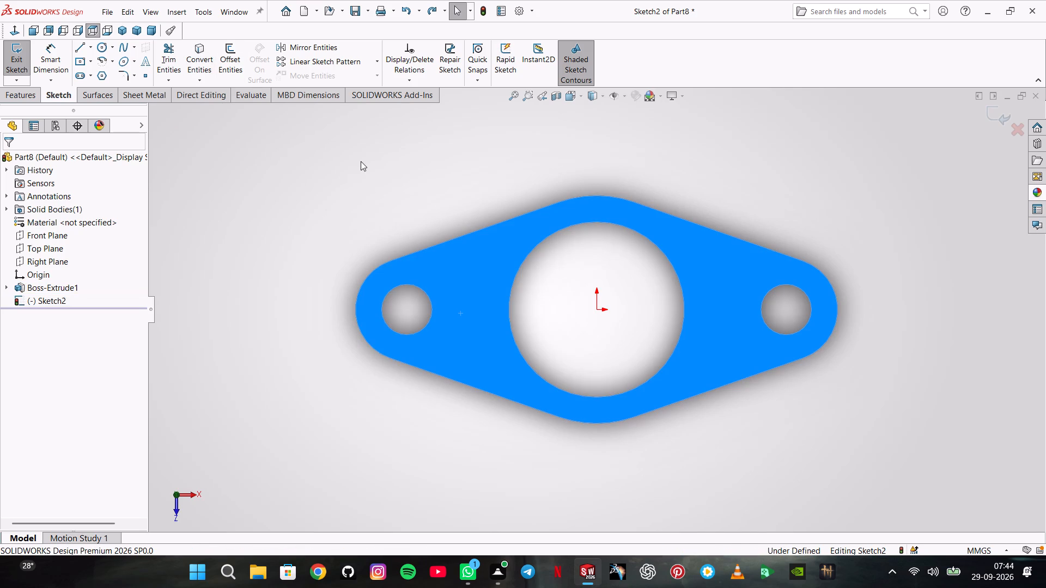
pyautogui.click(287, 153)
pyautogui.click(206, 62)
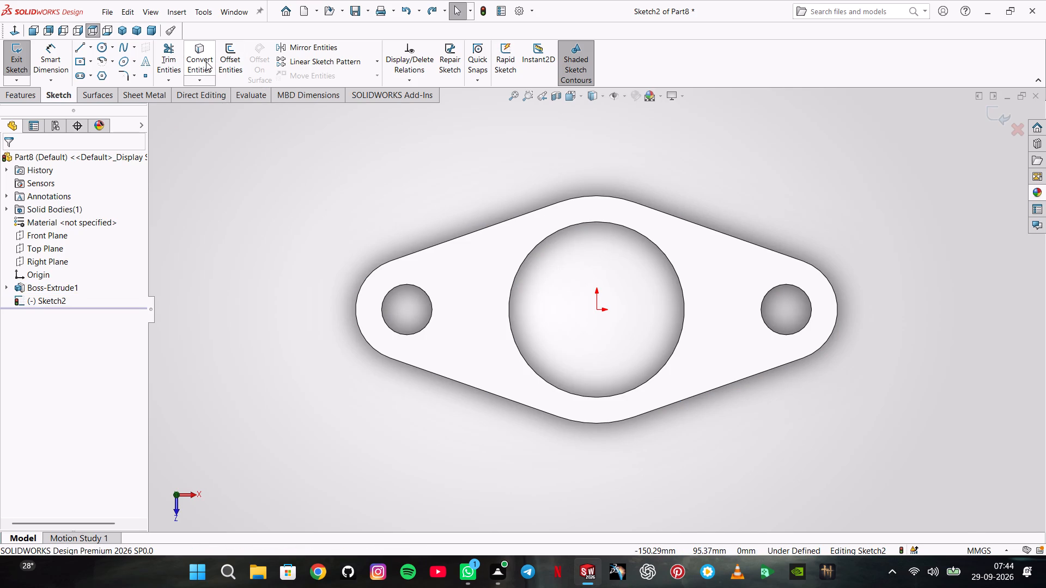
pyautogui.click(635, 231)
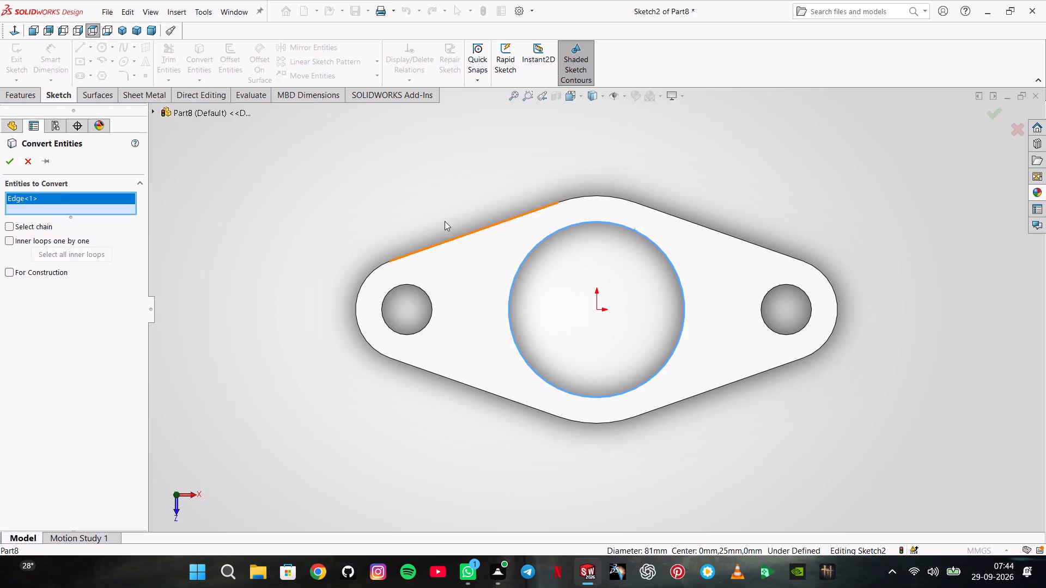
pyautogui.click(5, 163)
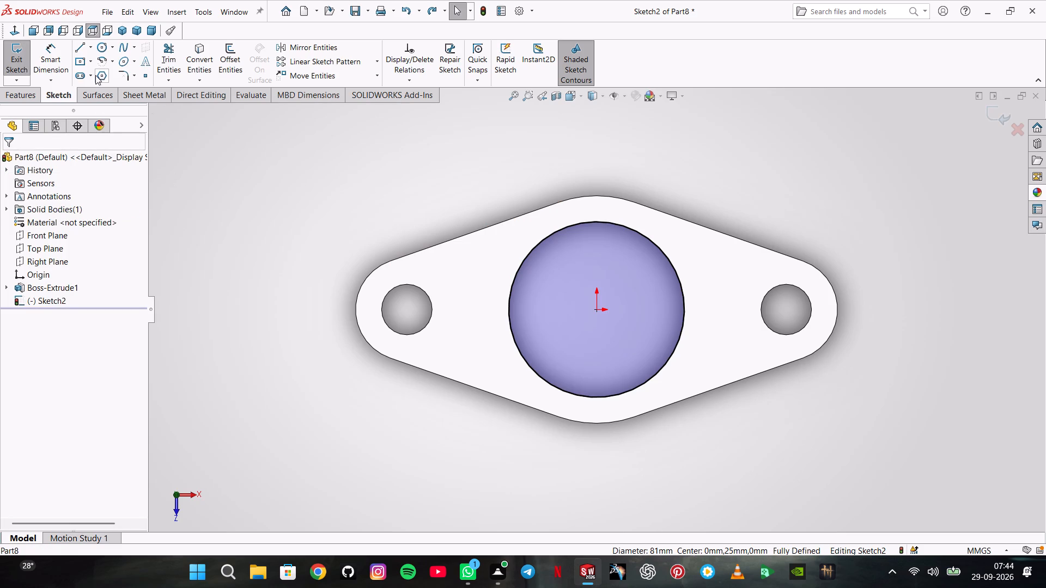
# Offset the converted central circle 12 mm outward, adding the offset dimension.
pyautogui.click(96, 47)
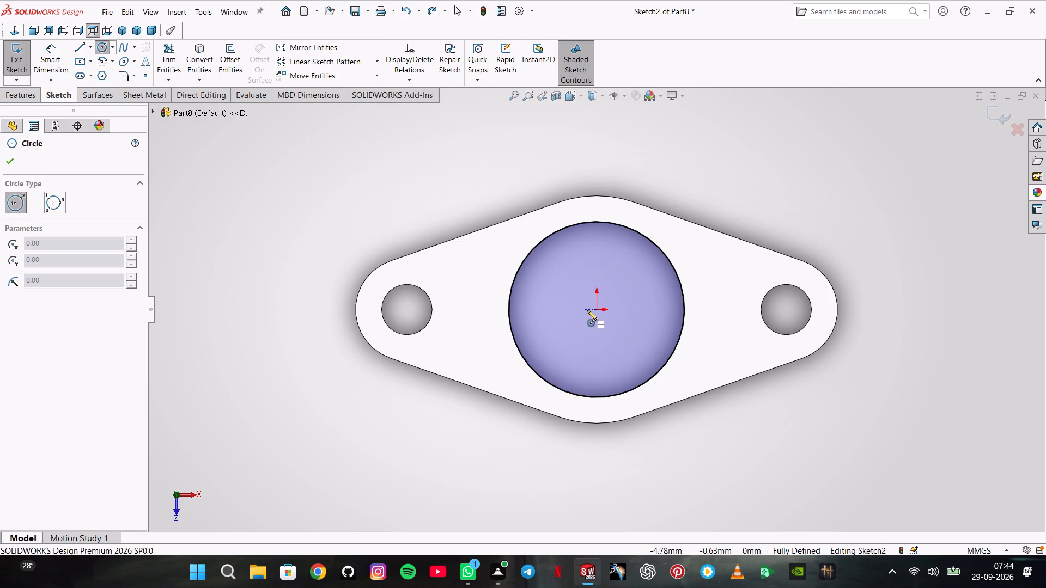
pyautogui.press('Escape')
pyautogui.click(225, 65)
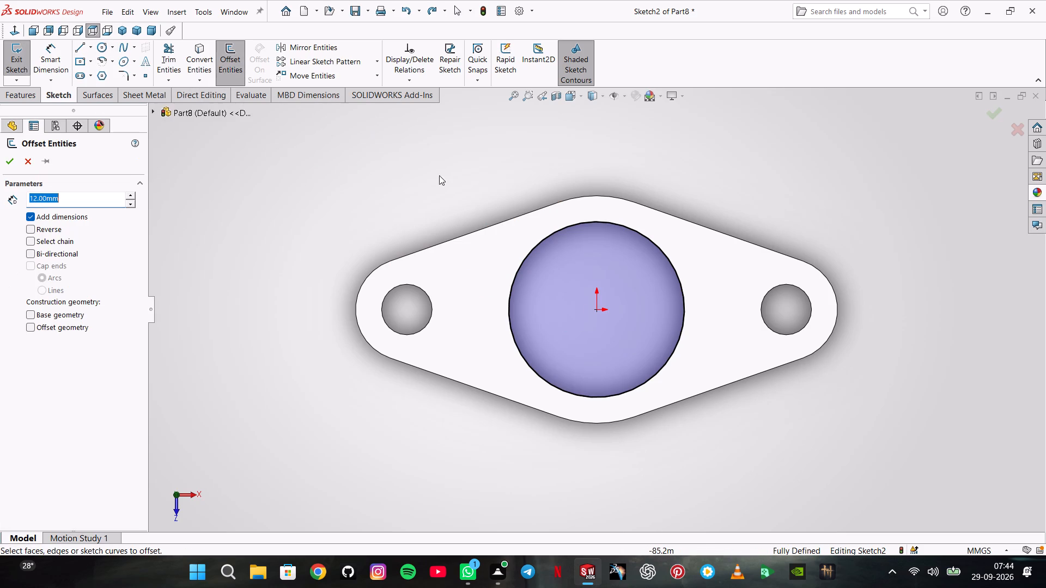
pyautogui.click(568, 225)
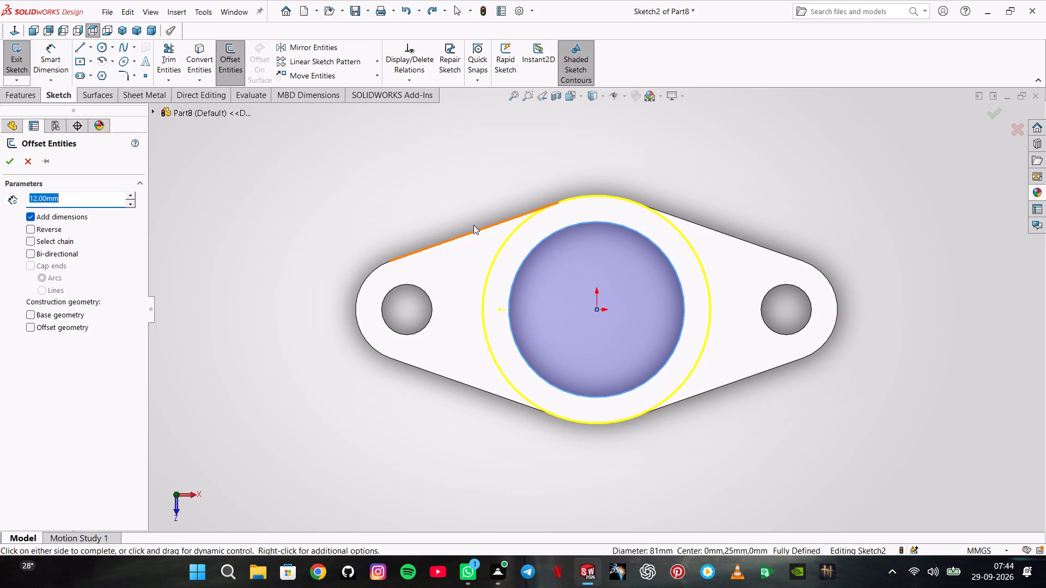
pyautogui.click(4, 165)
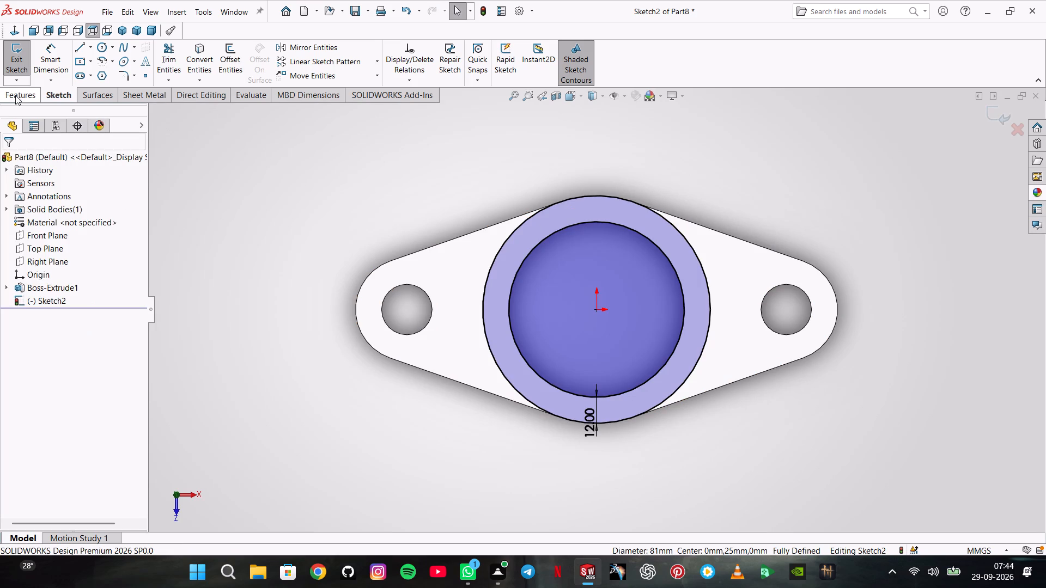
# Extrude the ring between the two circles upward as a 38 mm Blind boss merged with the flange.
pyautogui.click(15, 87)
pyautogui.click(17, 89)
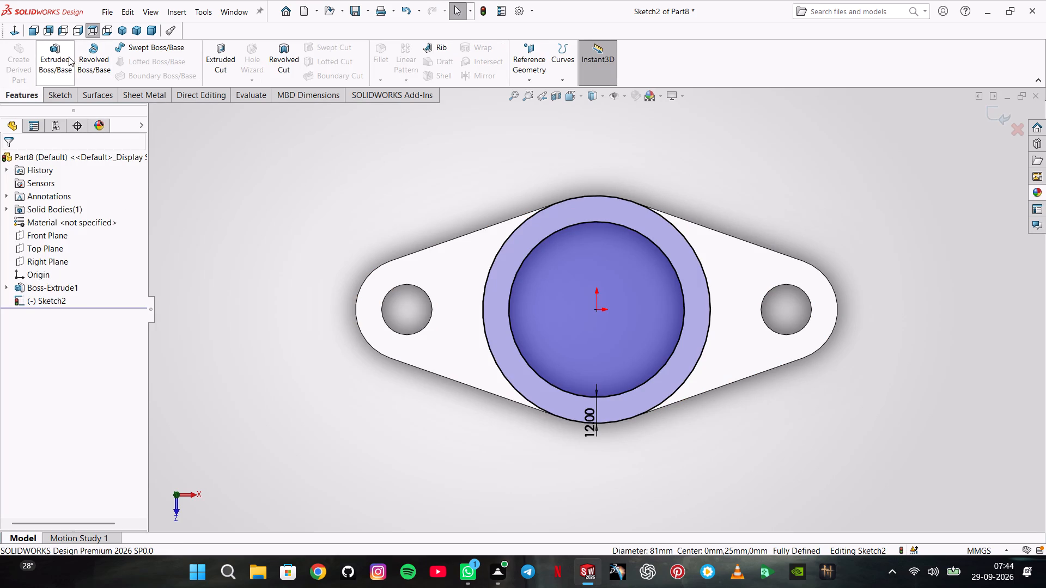
pyautogui.click(63, 61)
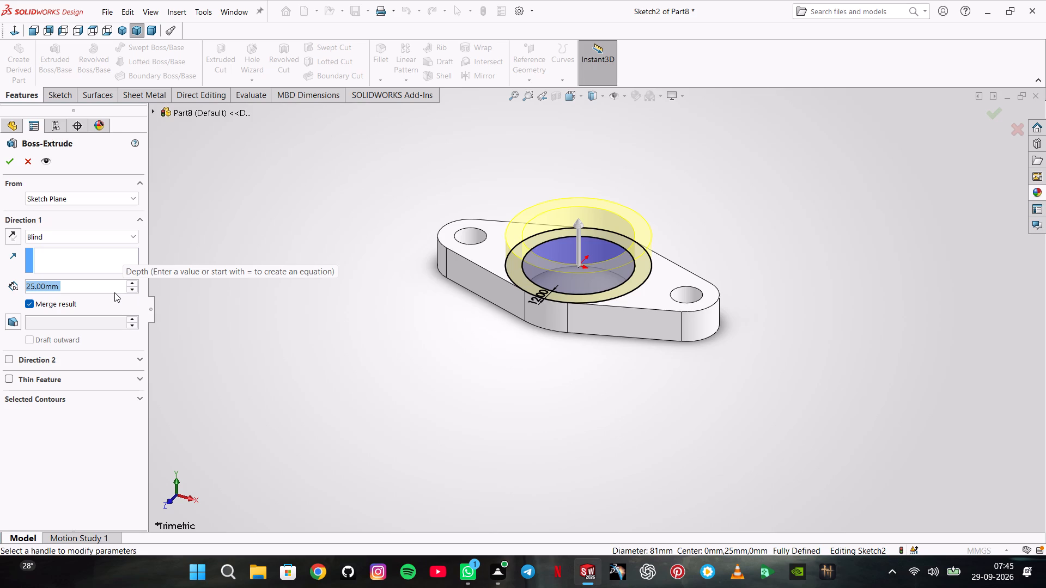
pyautogui.write('38')
pyautogui.press('Return')
pyautogui.press('Return')
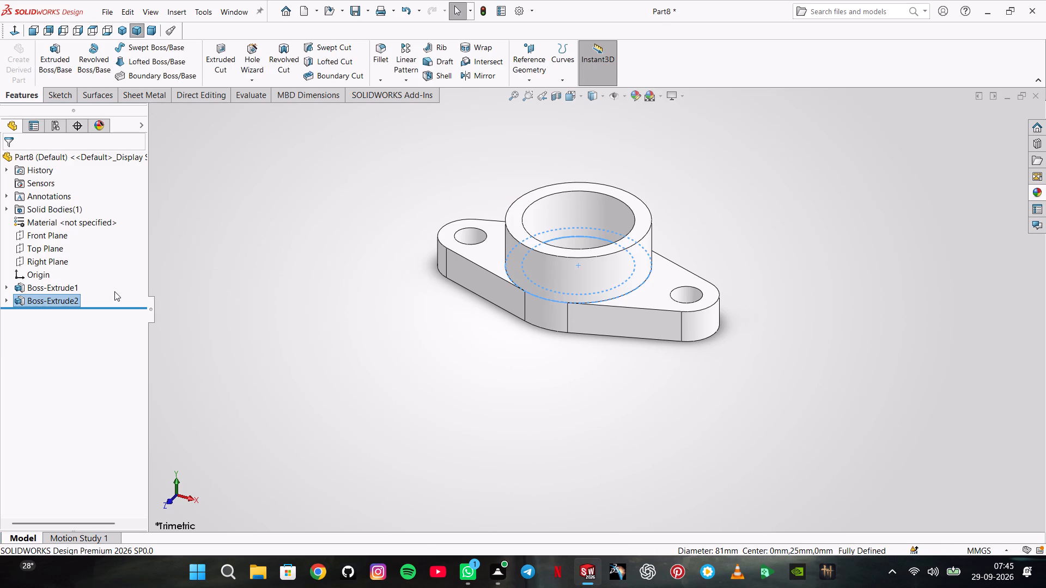
pyautogui.click(385, 264)
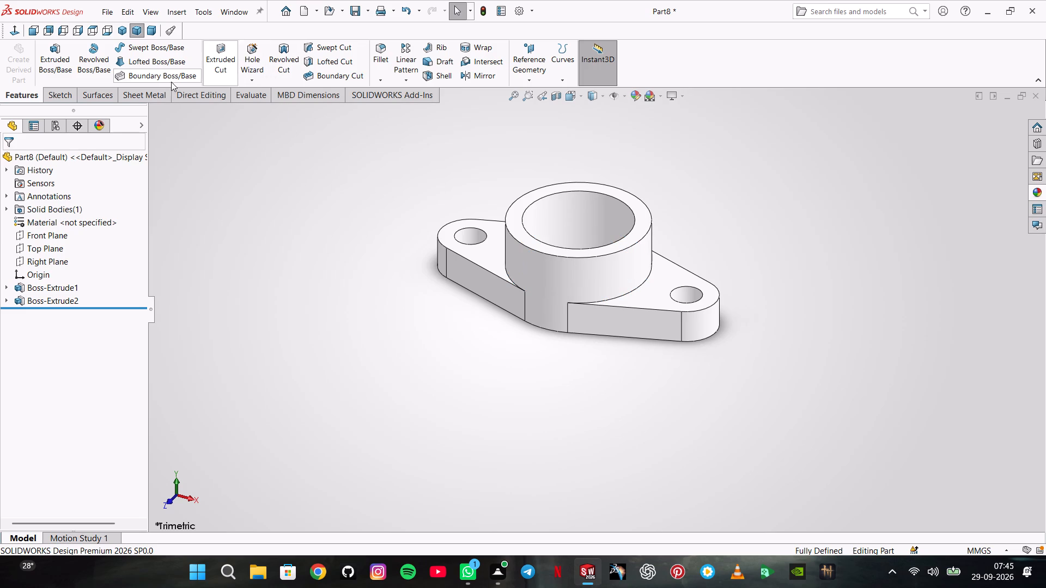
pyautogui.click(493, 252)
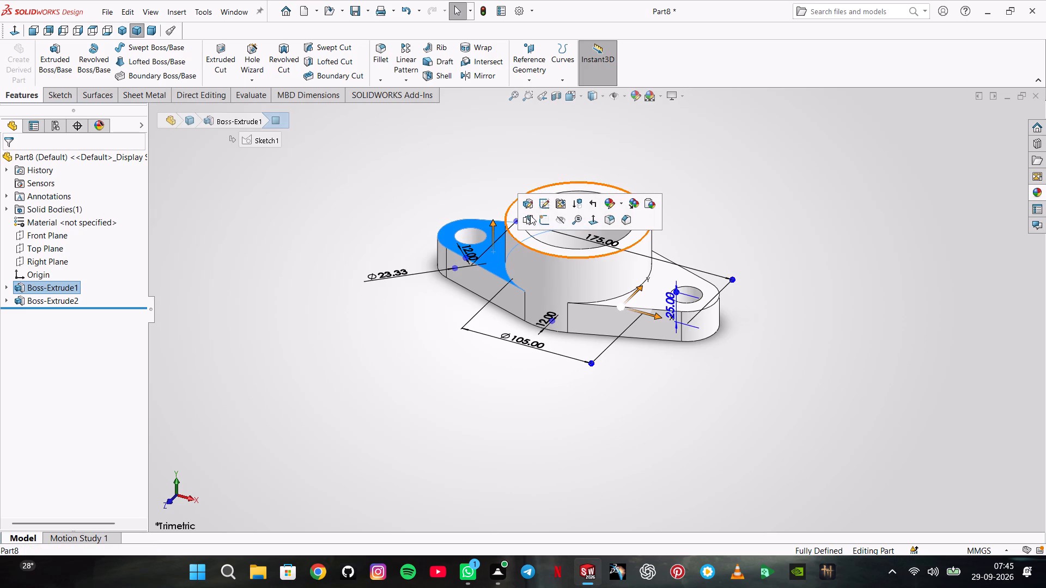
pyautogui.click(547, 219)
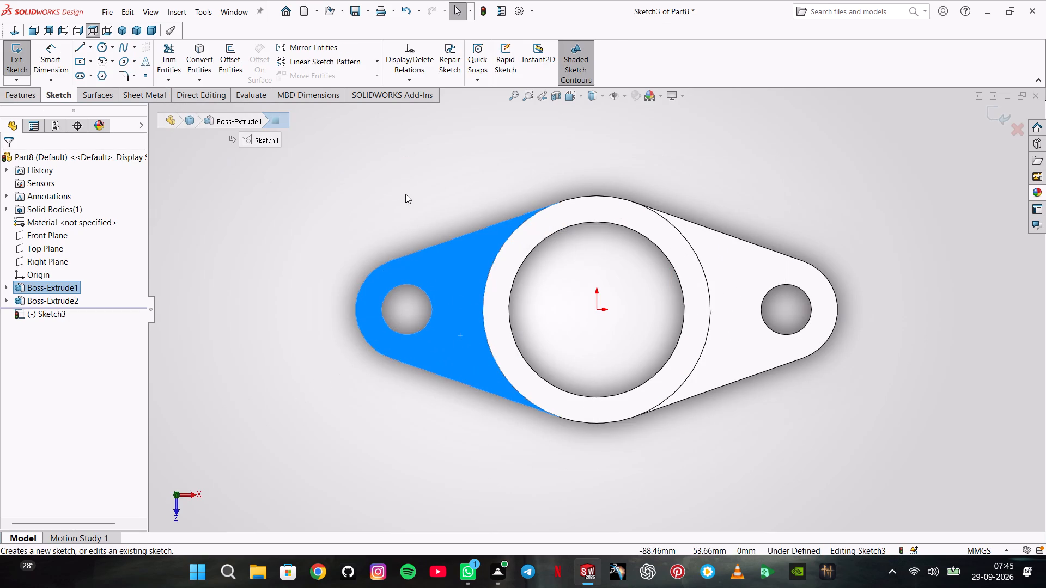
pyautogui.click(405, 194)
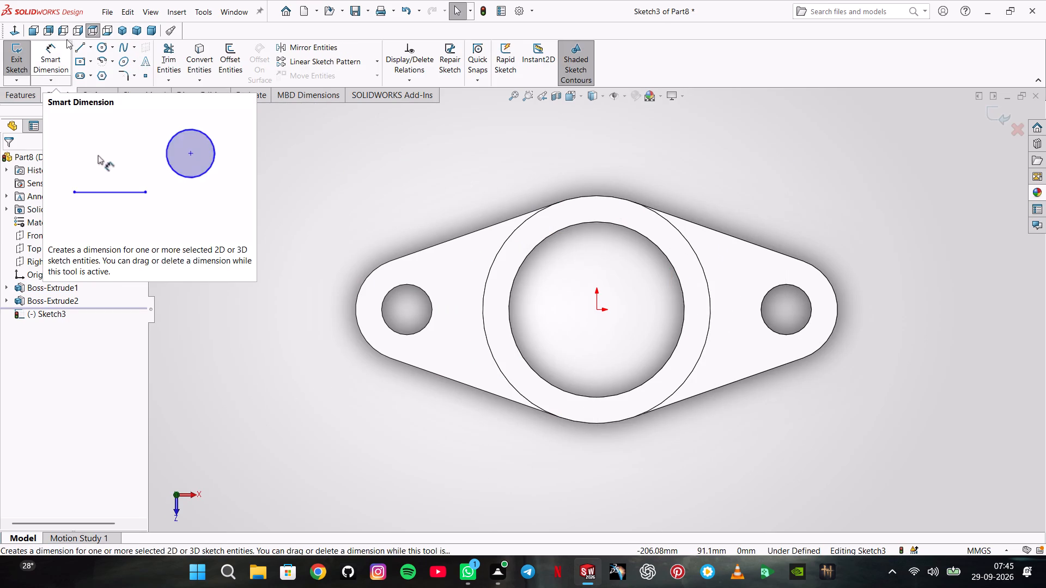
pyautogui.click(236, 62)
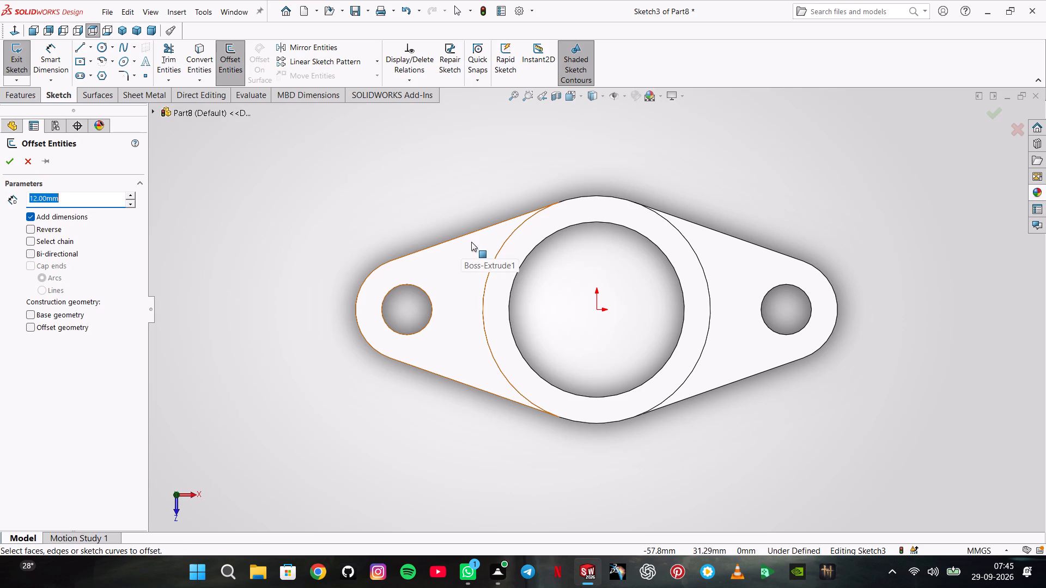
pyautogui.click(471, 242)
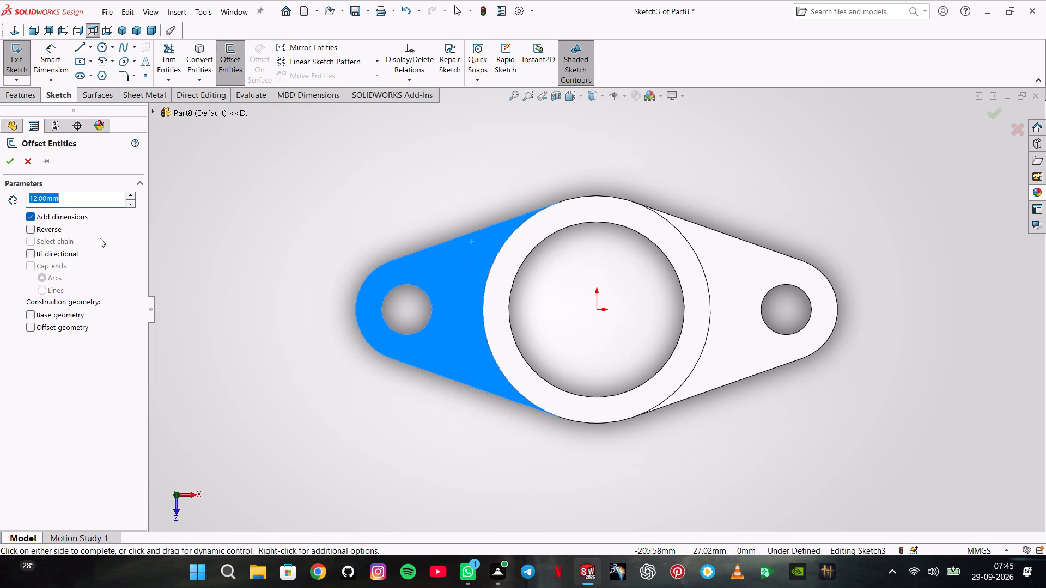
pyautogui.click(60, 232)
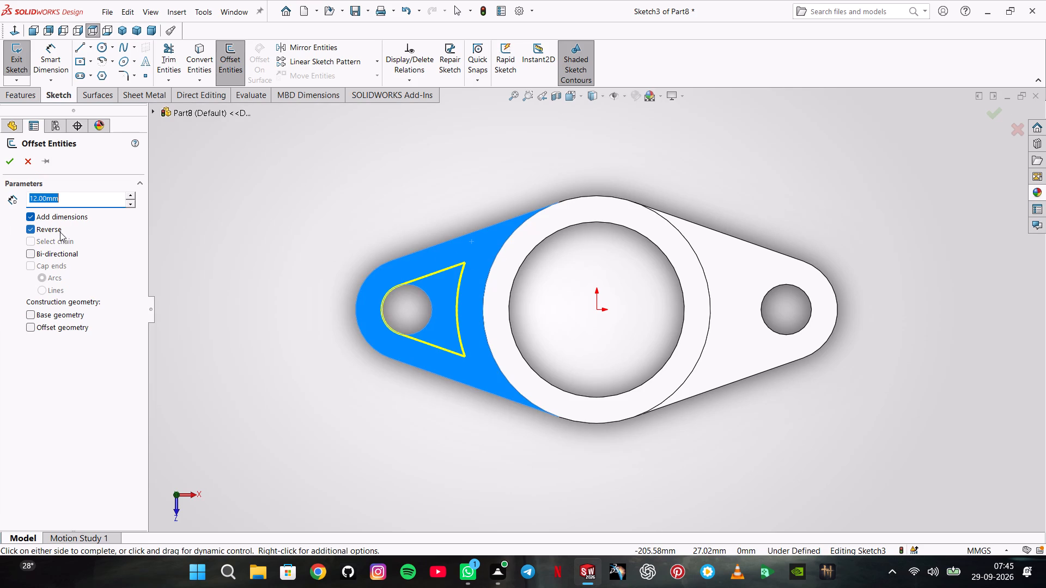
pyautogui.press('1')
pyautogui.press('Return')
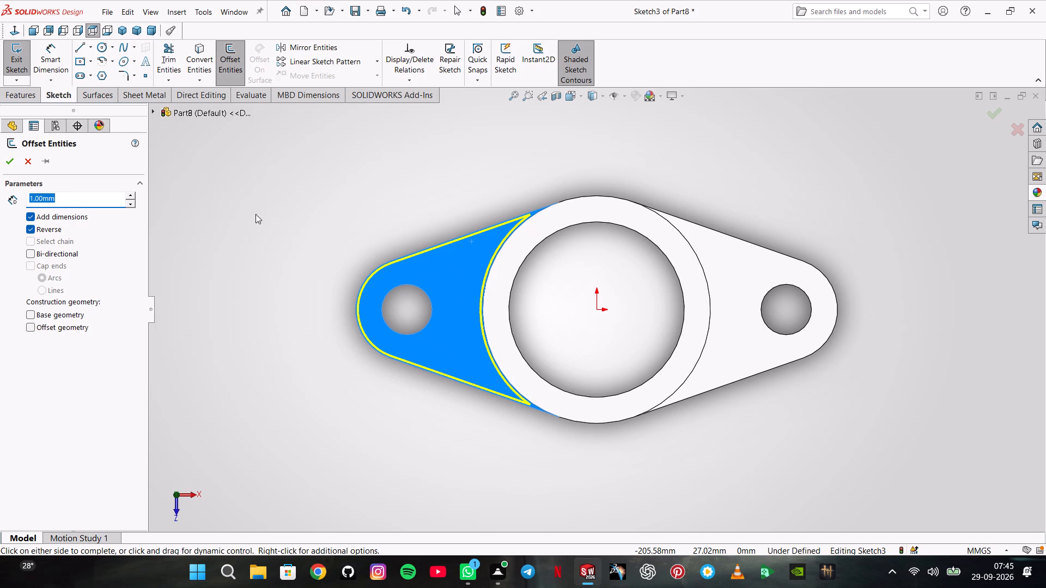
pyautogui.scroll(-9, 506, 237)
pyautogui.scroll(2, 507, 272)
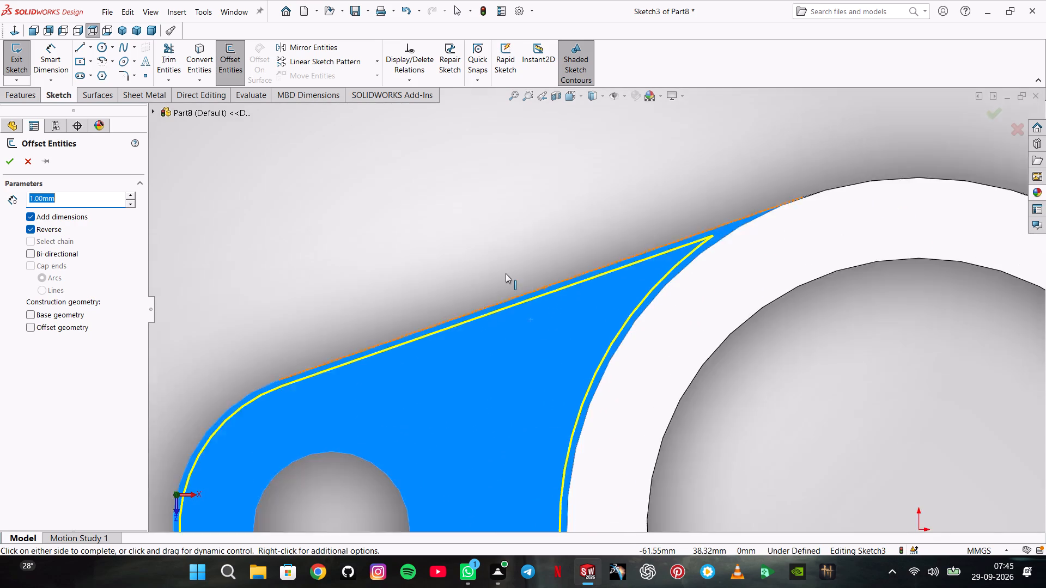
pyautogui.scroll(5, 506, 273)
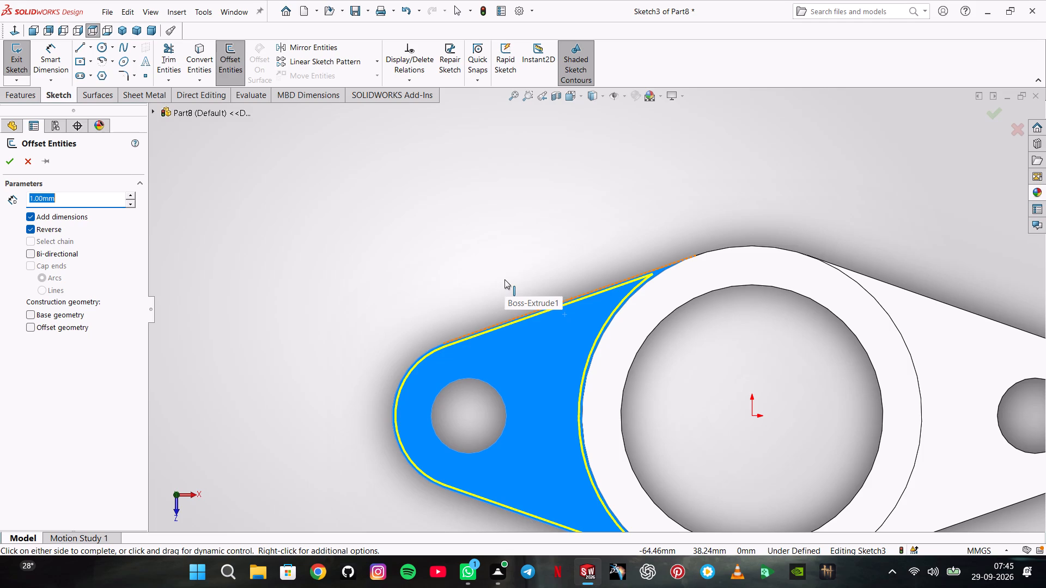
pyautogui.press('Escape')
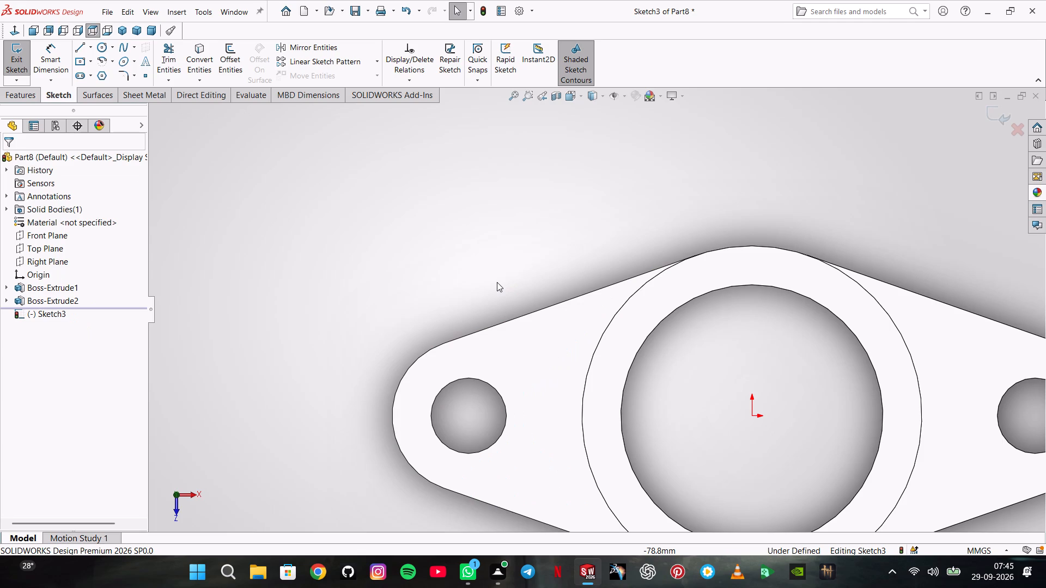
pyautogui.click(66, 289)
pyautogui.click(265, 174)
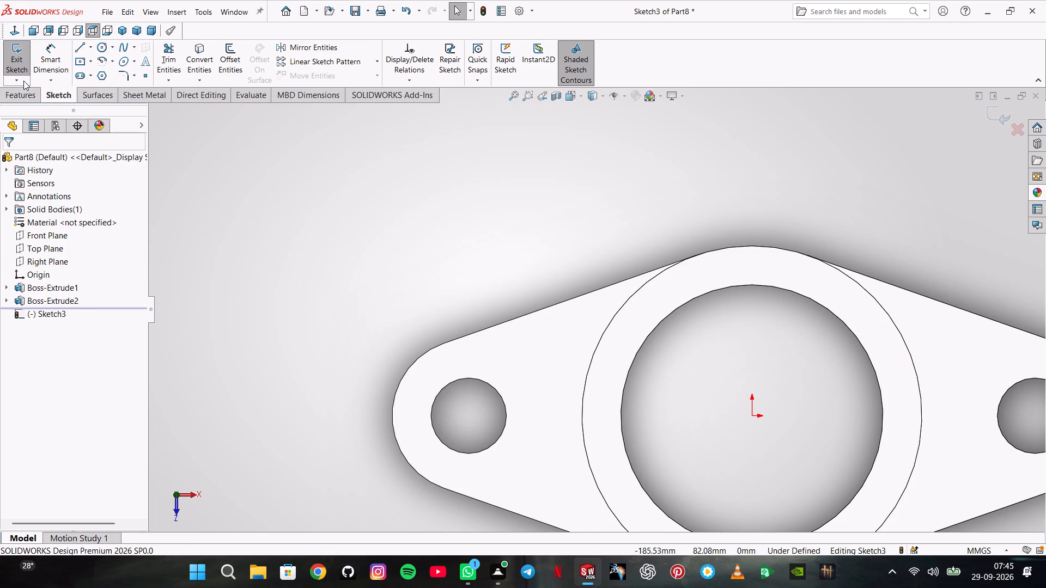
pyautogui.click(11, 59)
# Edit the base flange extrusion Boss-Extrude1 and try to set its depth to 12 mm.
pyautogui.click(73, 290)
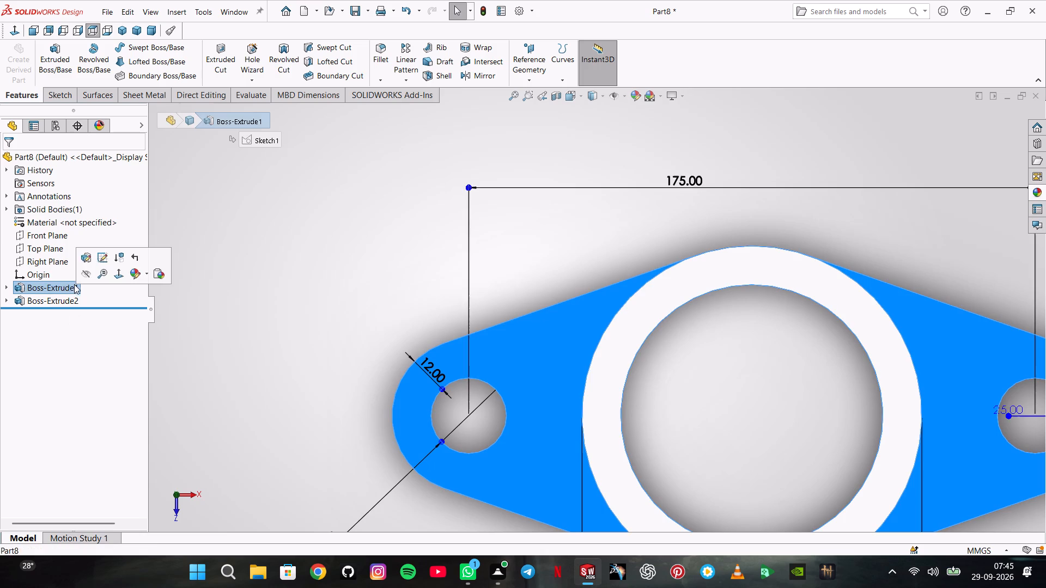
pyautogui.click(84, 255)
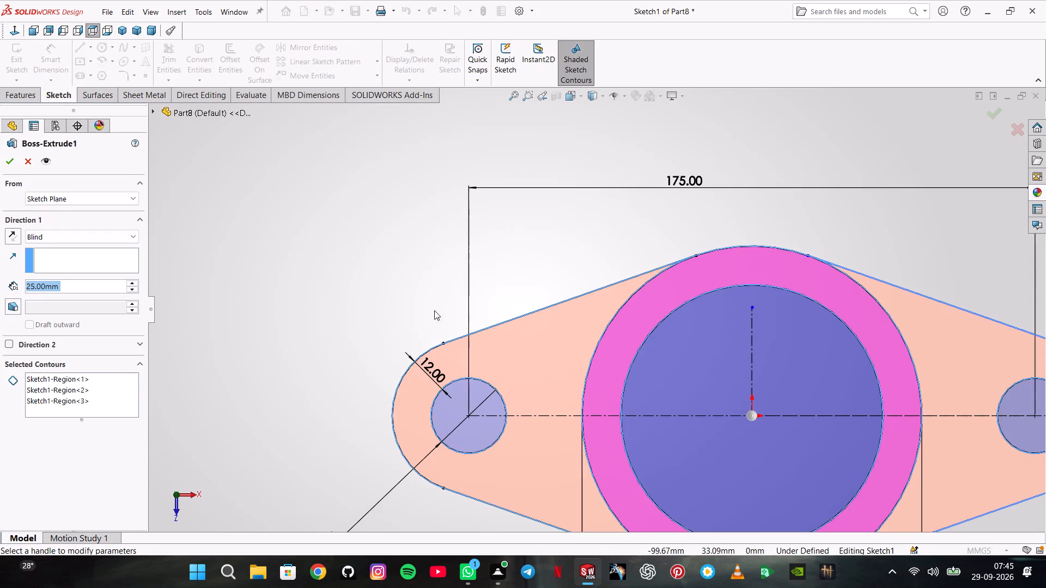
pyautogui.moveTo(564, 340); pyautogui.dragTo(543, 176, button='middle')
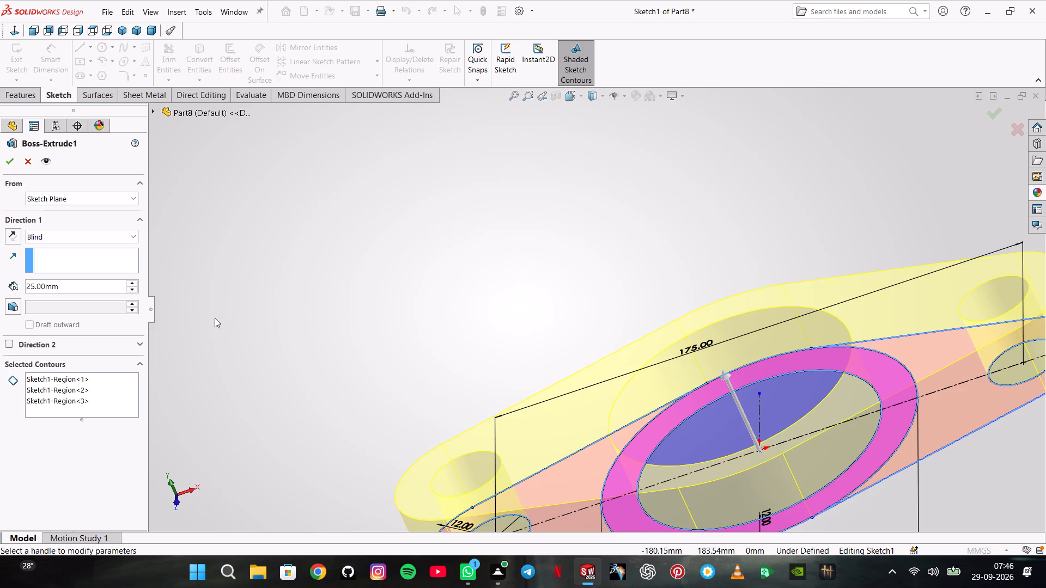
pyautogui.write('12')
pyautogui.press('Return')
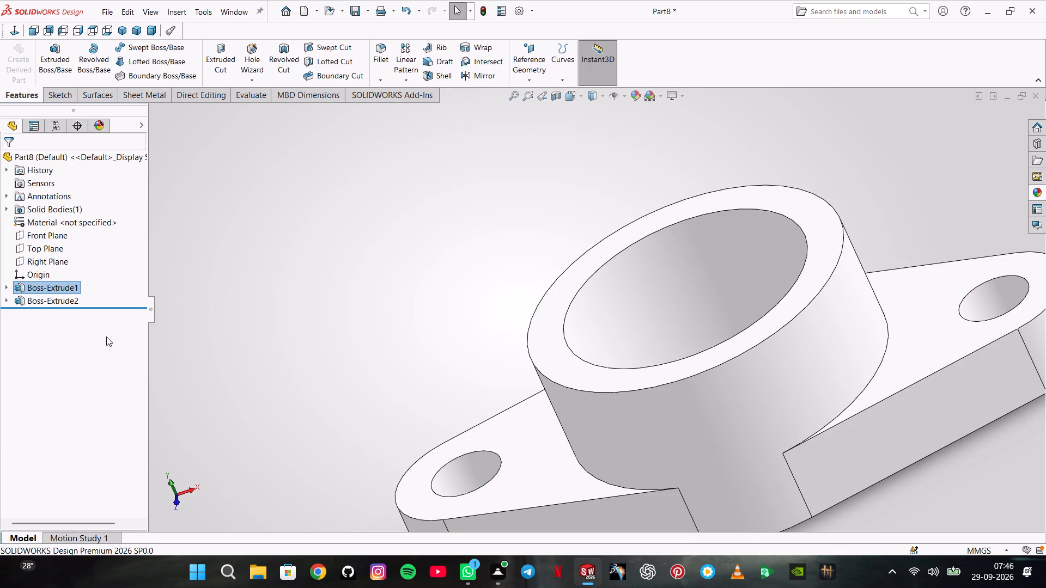
# Edit the base flange extrusion Boss-Extrude1 and set its Blind depth to 12 mm.
pyautogui.click(42, 289)
pyautogui.click(52, 258)
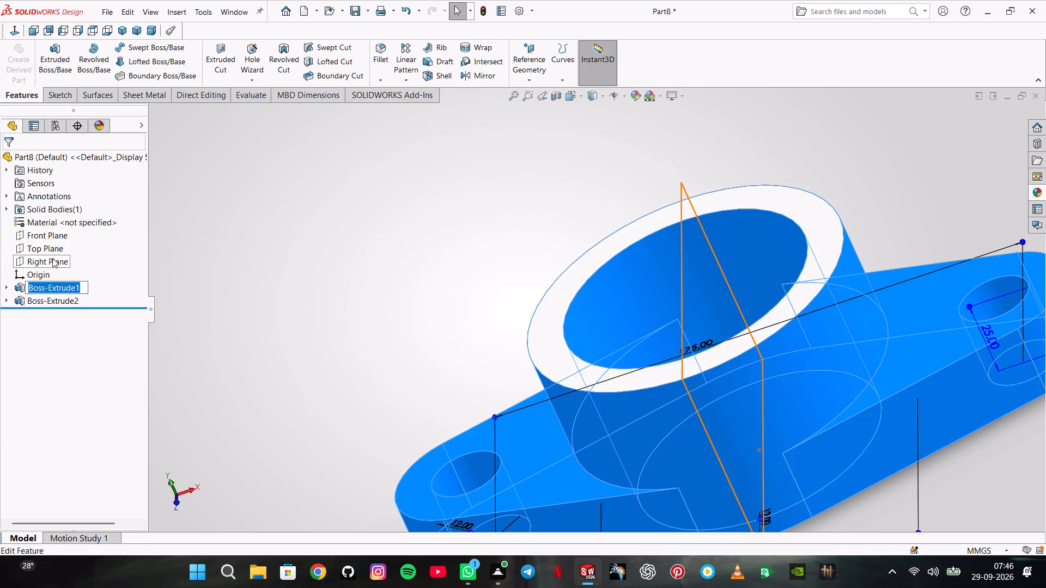
pyautogui.click(200, 256)
pyautogui.rightClick(74, 285)
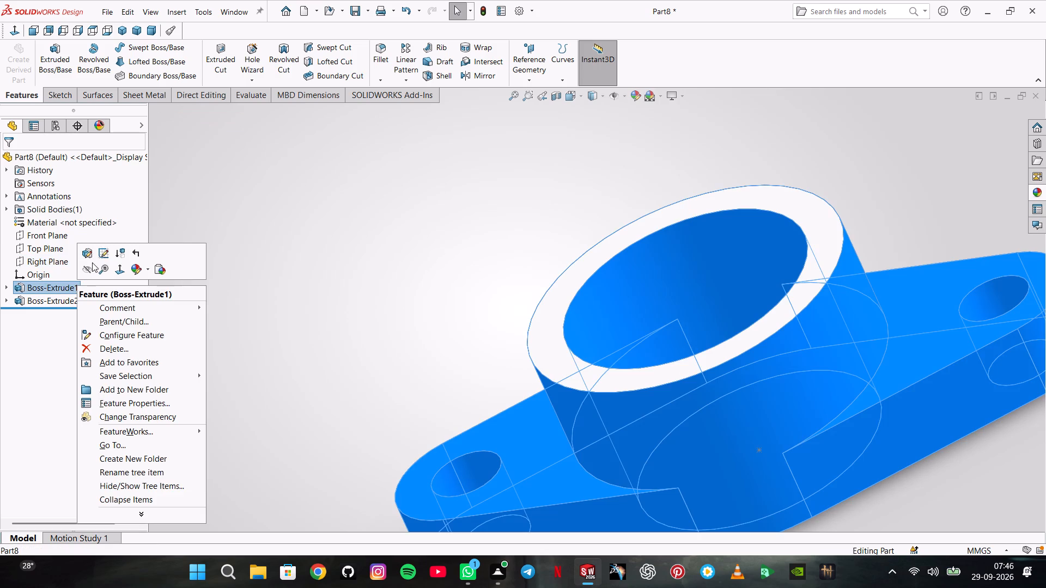
pyautogui.click(92, 260)
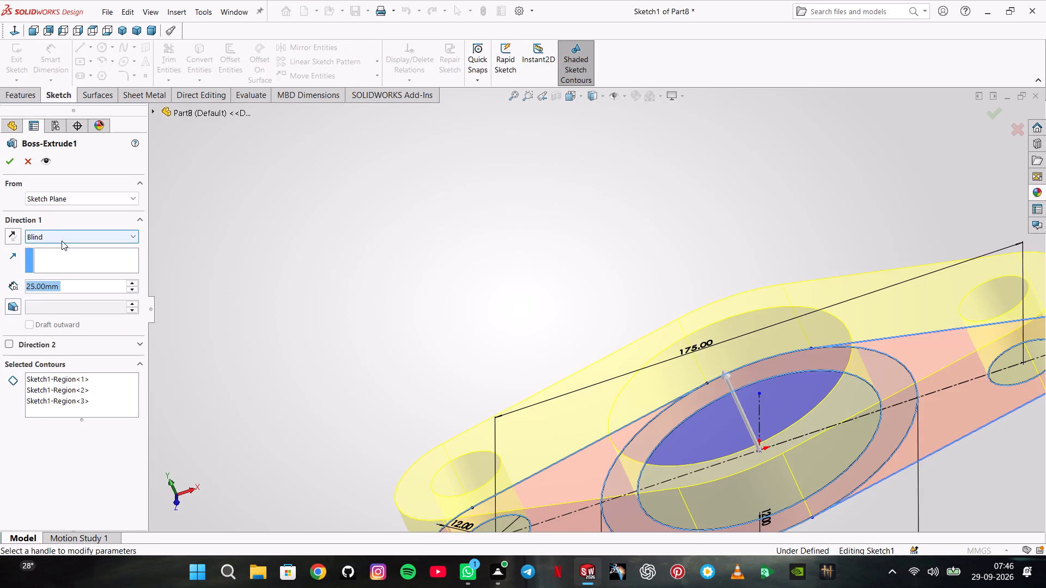
pyautogui.write('12')
pyautogui.press('Return')
pyautogui.press('Return')
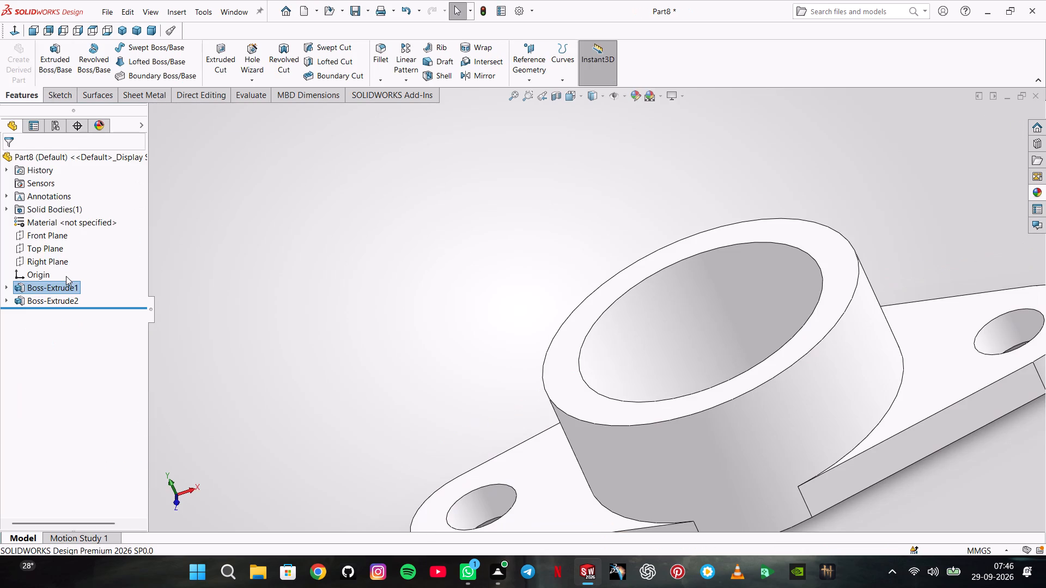
pyautogui.click(212, 264)
# Start a sketch on the base flange's upper face and convert the edges of both lug holes into sketch circles.
pyautogui.moveTo(495, 294); pyautogui.dragTo(484, 247, button='middle')
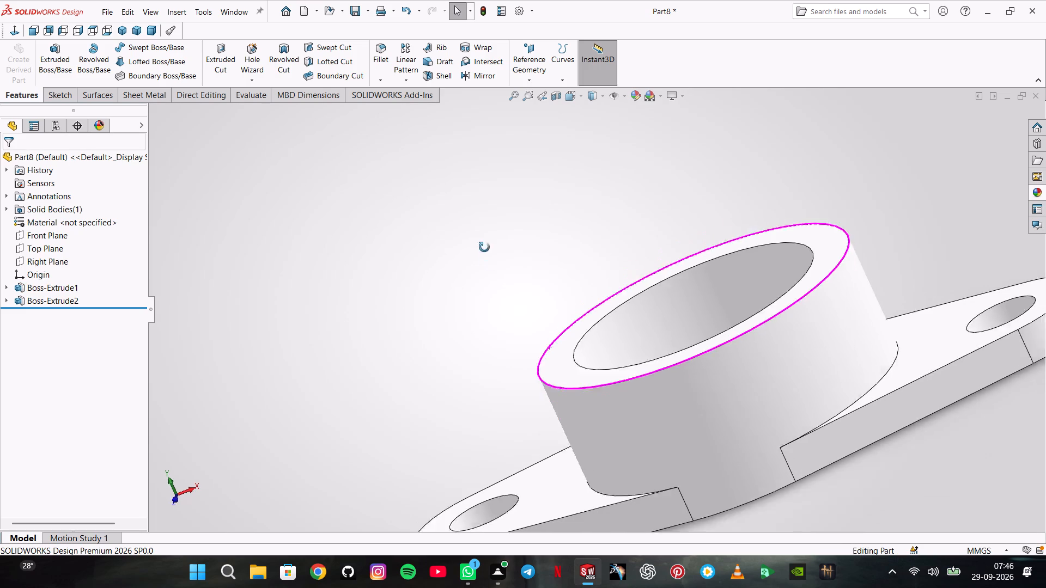
pyautogui.moveTo(484, 247); pyautogui.dragTo(516, 261, button='middle')
pyautogui.scroll(2, 546, 305)
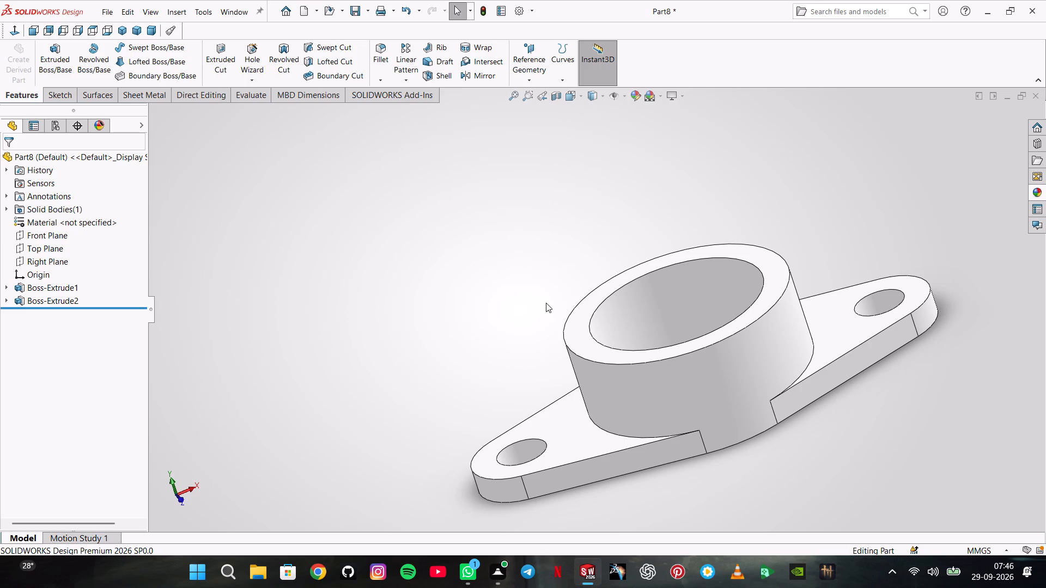
pyautogui.scroll(1, 546, 303)
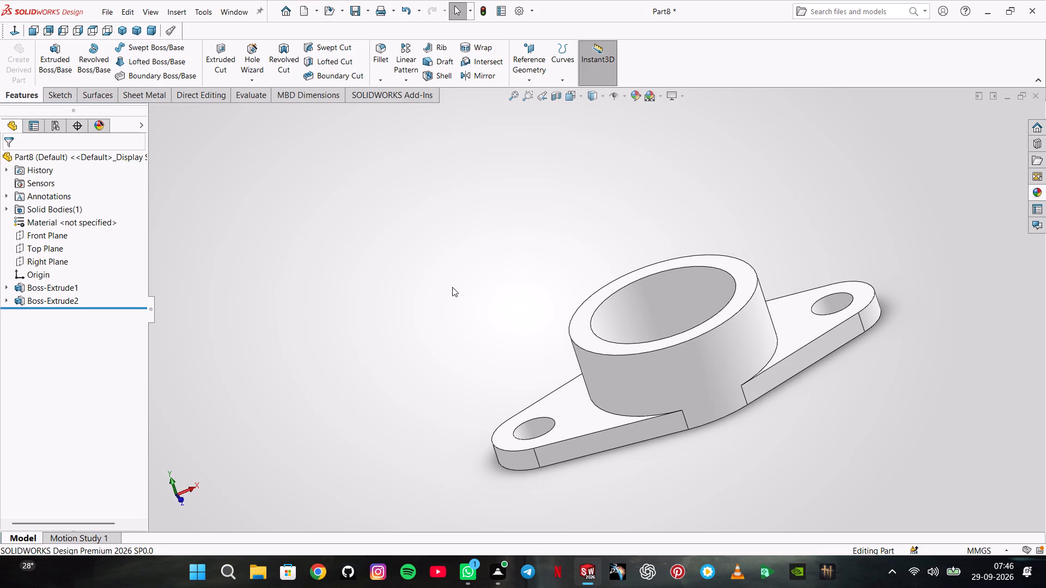
pyautogui.click(570, 399)
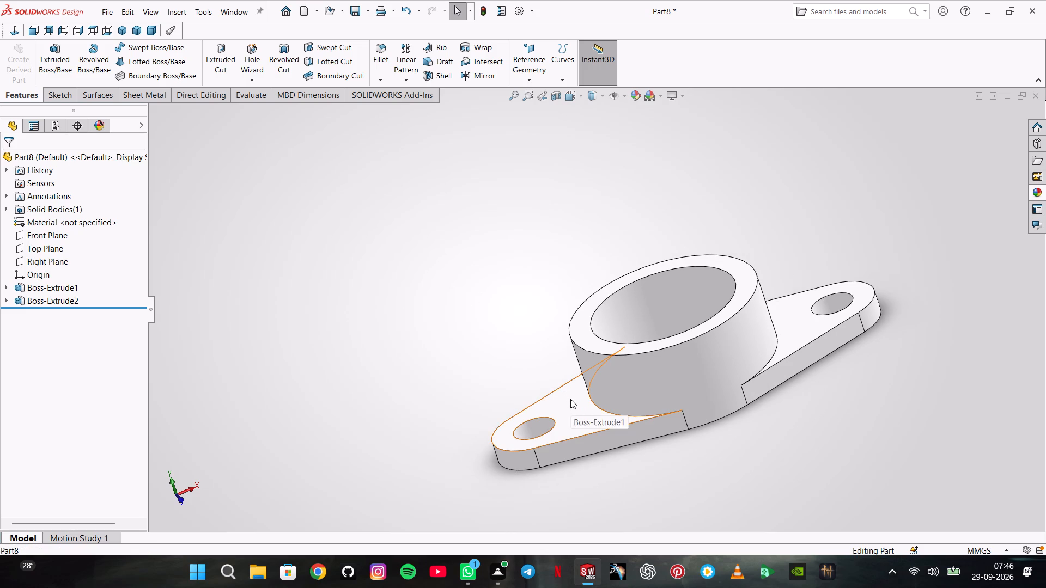
pyautogui.click(618, 366)
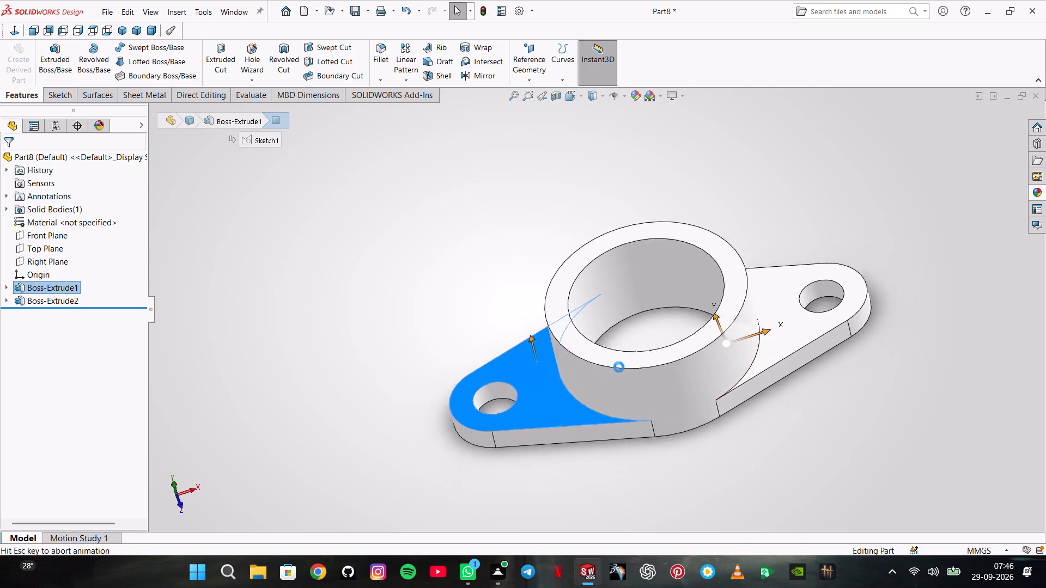
pyautogui.click(345, 231)
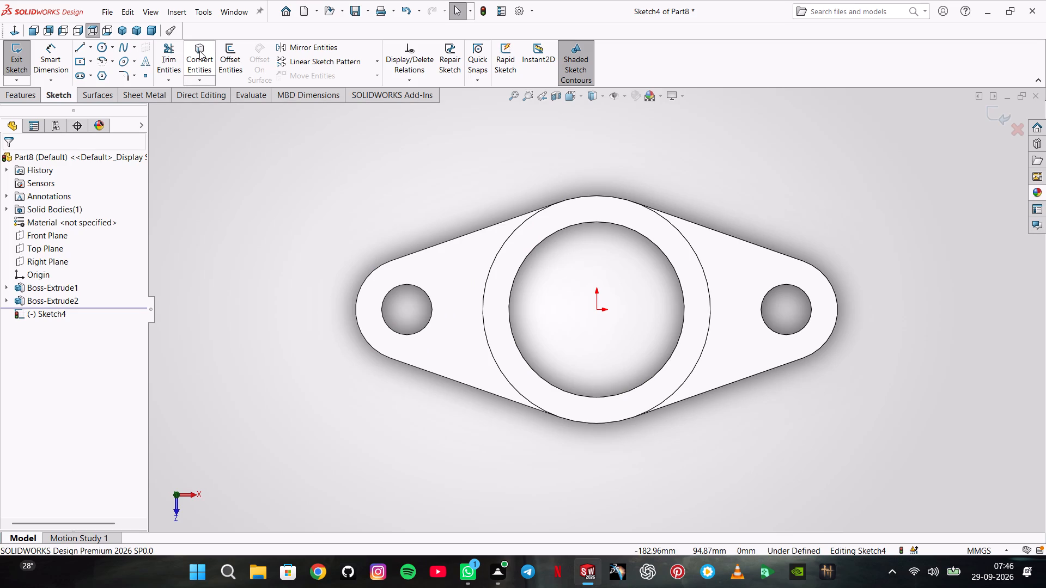
pyautogui.click(199, 51)
pyautogui.click(419, 286)
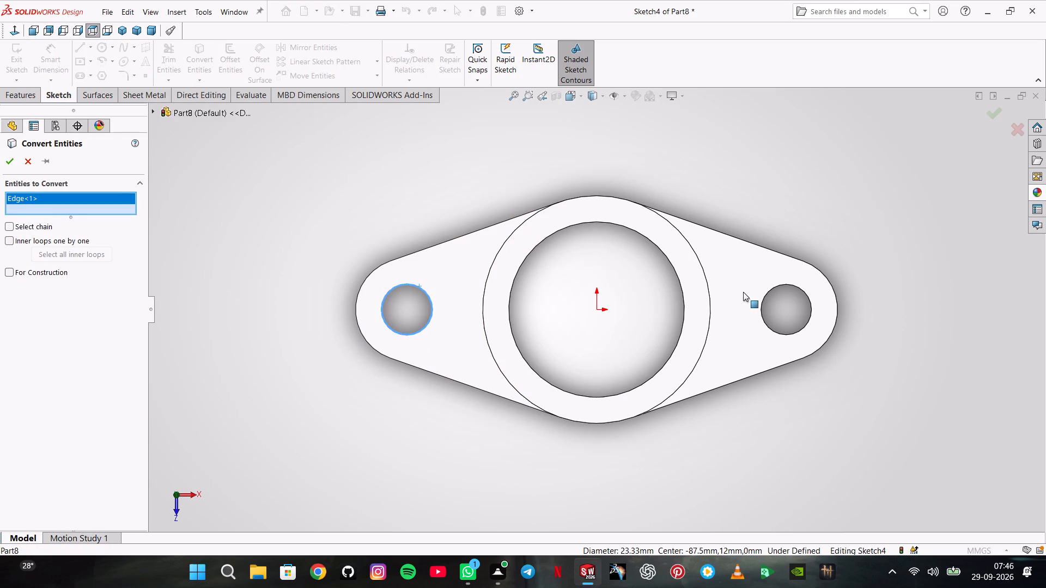
pyautogui.click(774, 291)
pyautogui.click(774, 289)
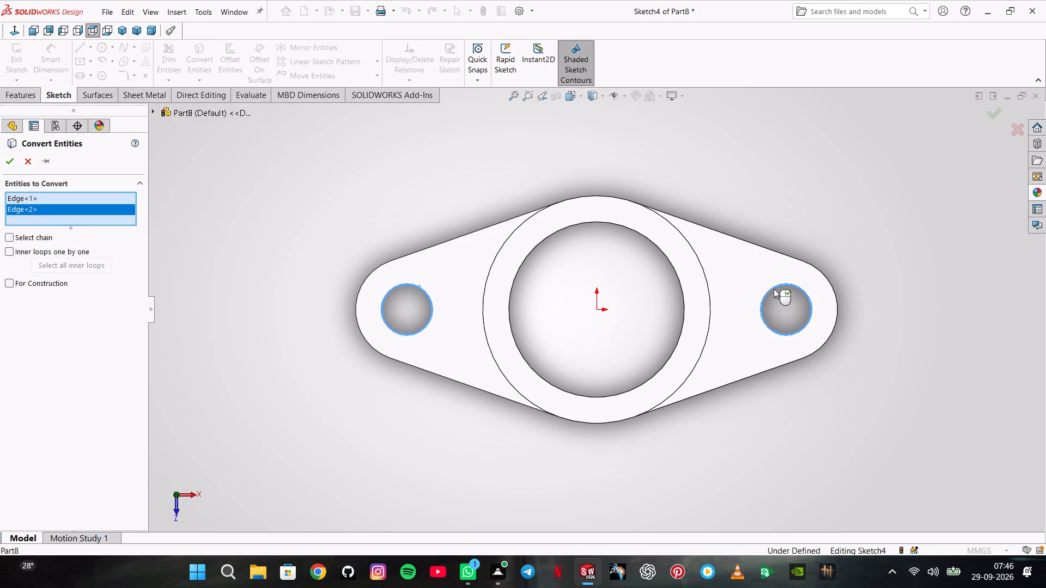
pyautogui.click(4, 159)
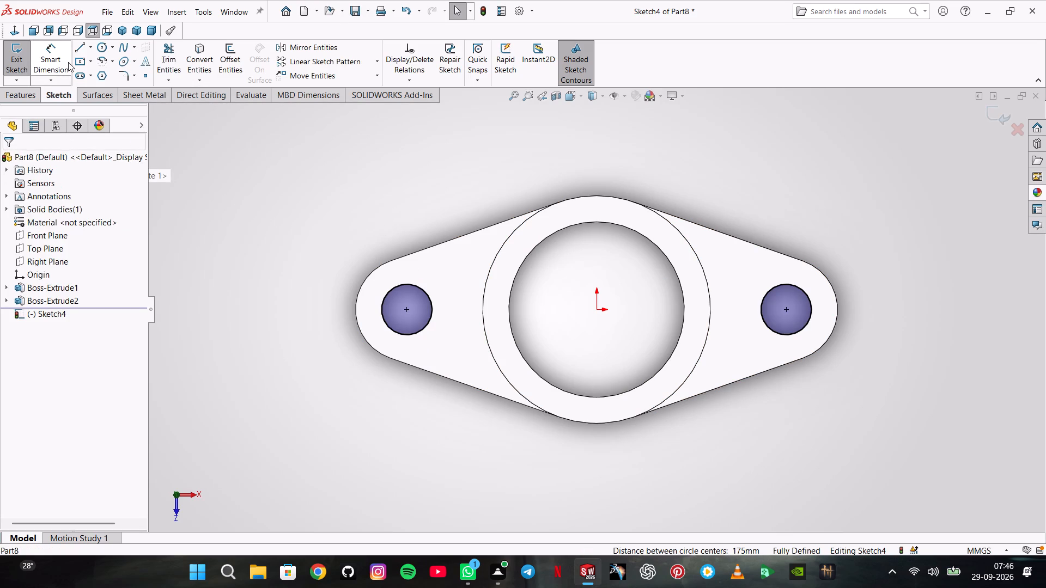
# Offset both converted lug-hole circles 12 mm outward, adding the offset dimension.
pyautogui.click(228, 47)
pyautogui.click(400, 293)
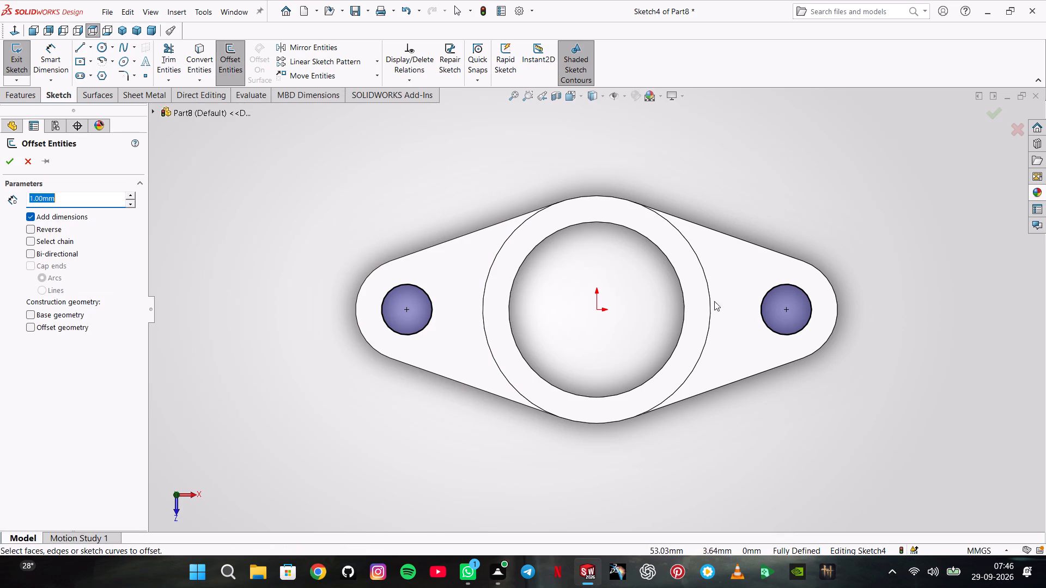
pyautogui.click(771, 291)
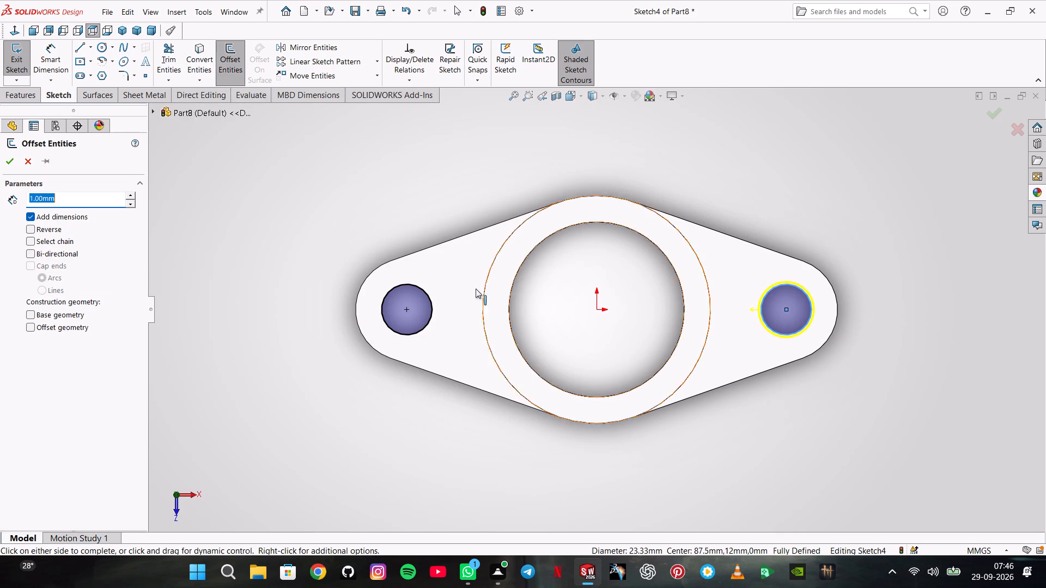
pyautogui.click(398, 286)
pyautogui.write('12')
pyautogui.press('Return')
pyautogui.press('Return')
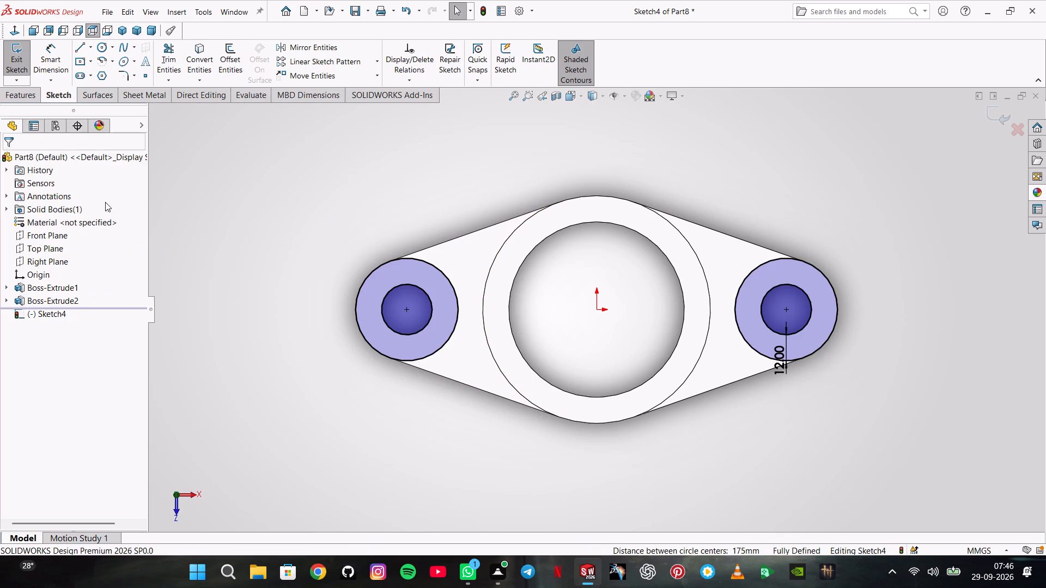
# Extrude the rings around both lug holes upward as a Blind boss with depth 25-12 mm, merged with the flange.
pyautogui.click(41, 97)
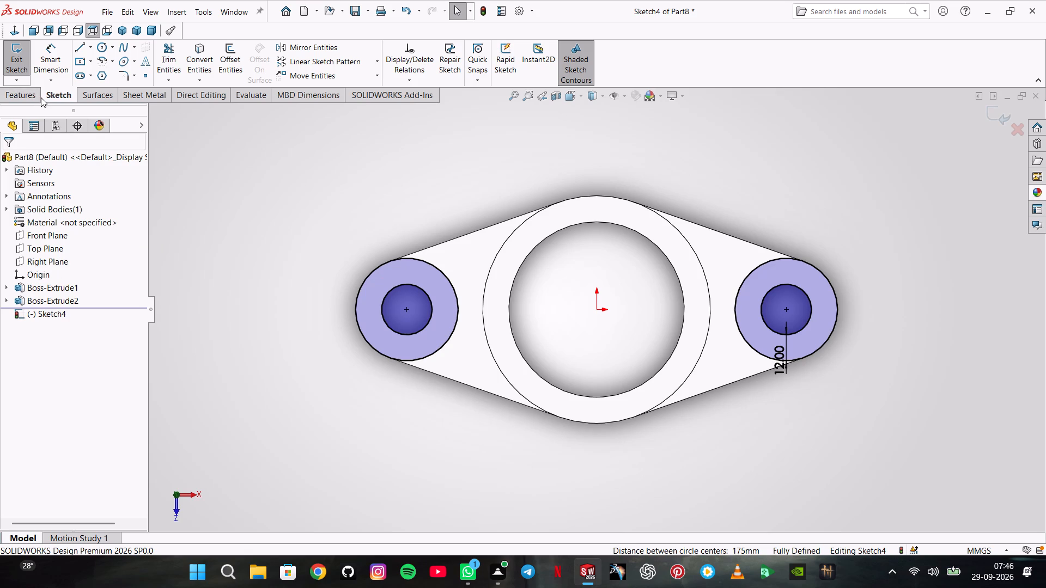
pyautogui.click(35, 97)
pyautogui.click(69, 64)
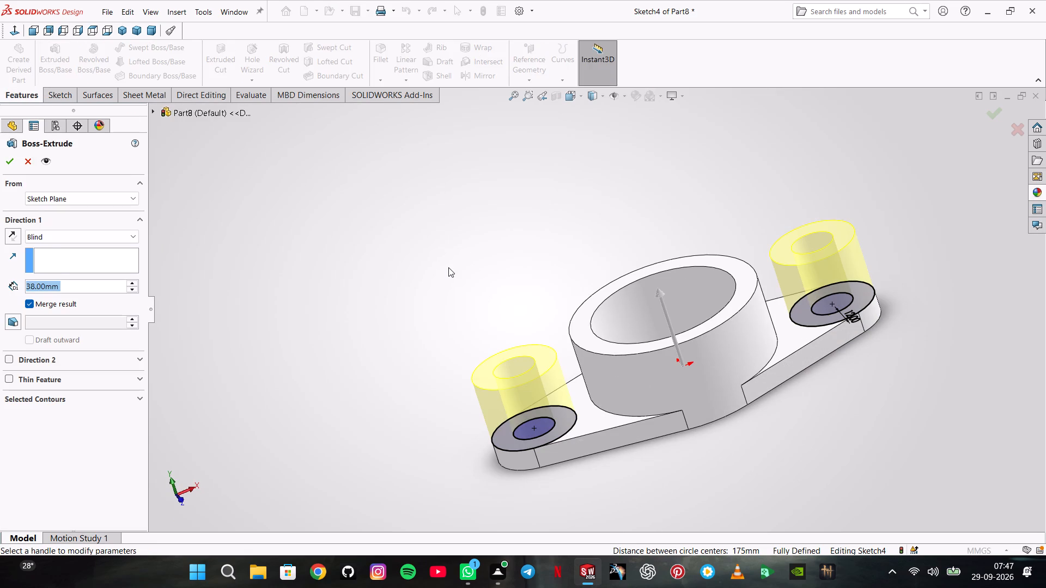
pyautogui.write('25-12')
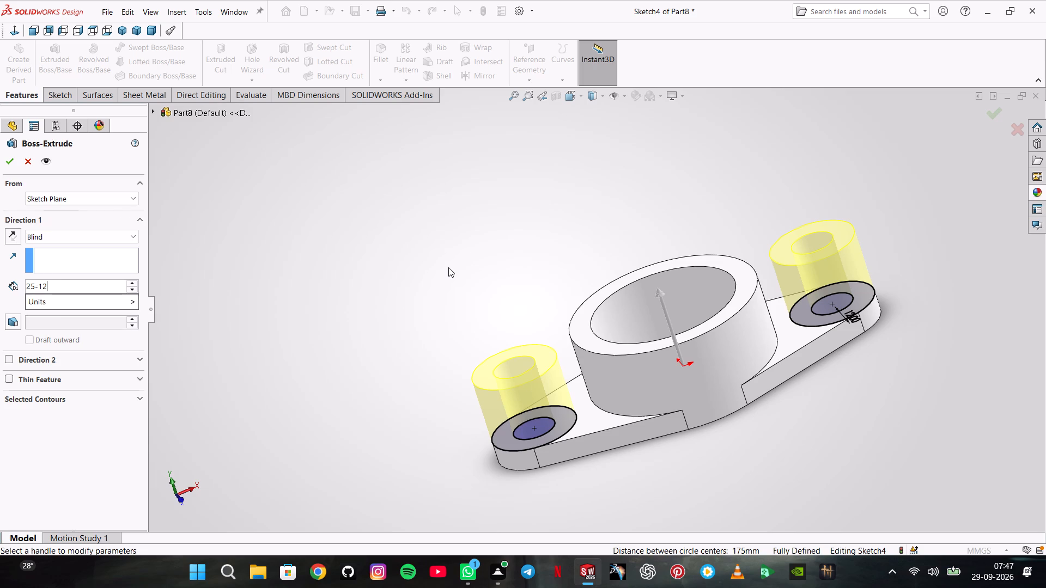
pyautogui.press('Return')
pyautogui.press('Return')
pyautogui.click(448, 267)
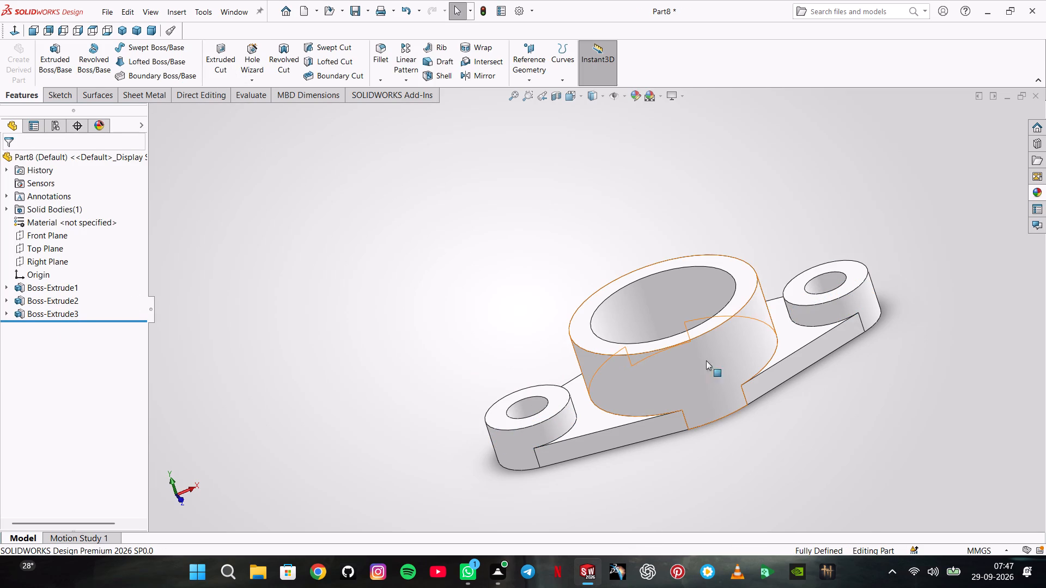
# Start a sketch on the base's upper face and select one web's two arcs and two slanted edges as entities to convert.
pyautogui.click(798, 335)
pyautogui.click(842, 302)
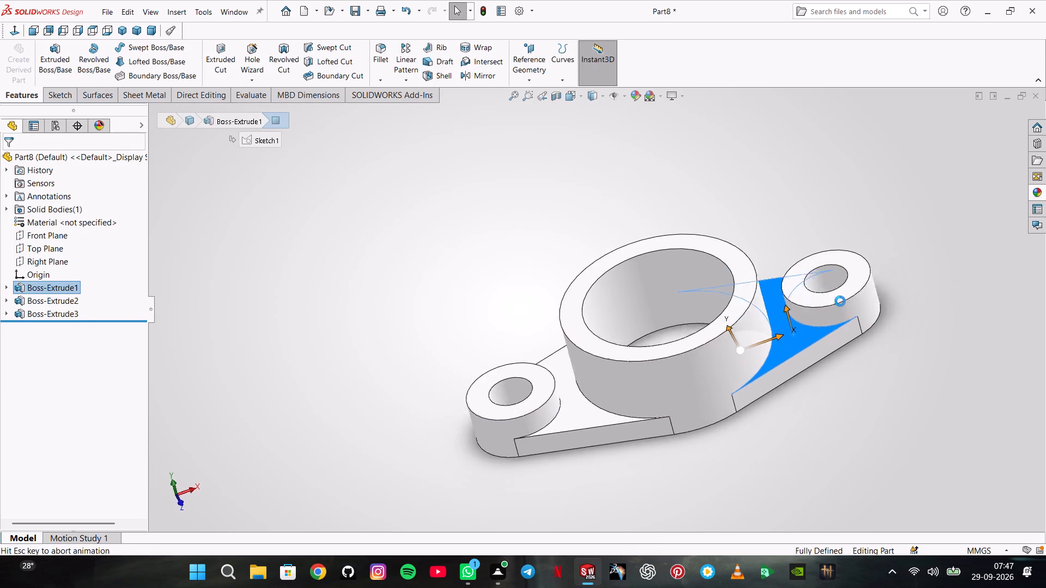
pyautogui.click(327, 185)
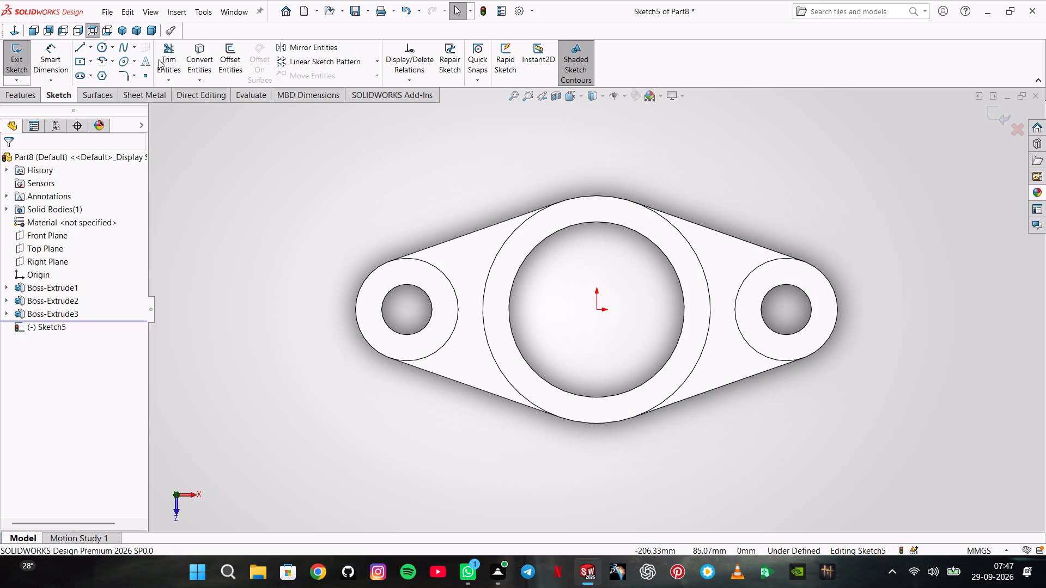
pyautogui.click(193, 59)
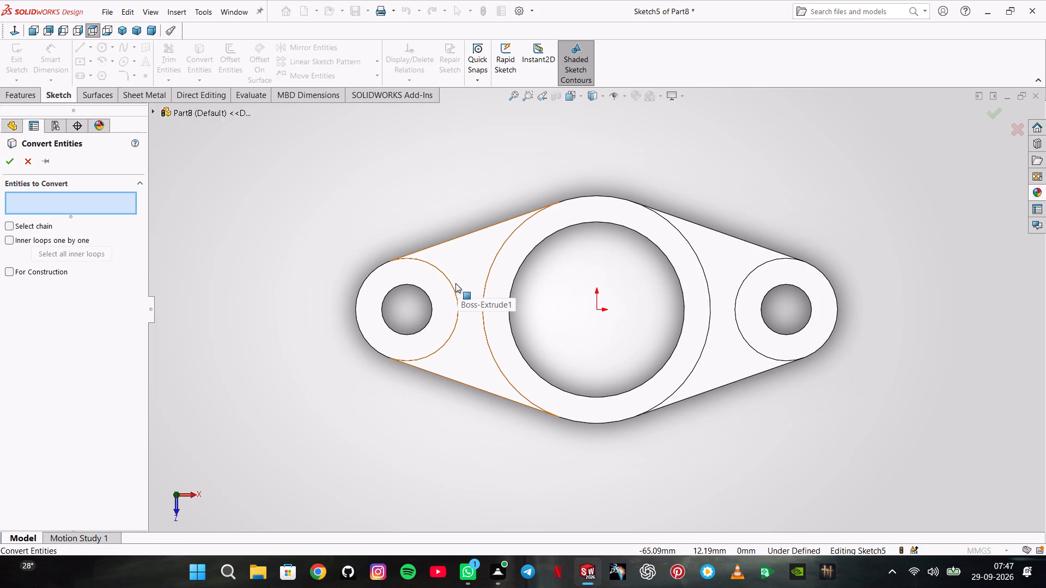
pyautogui.click(454, 285)
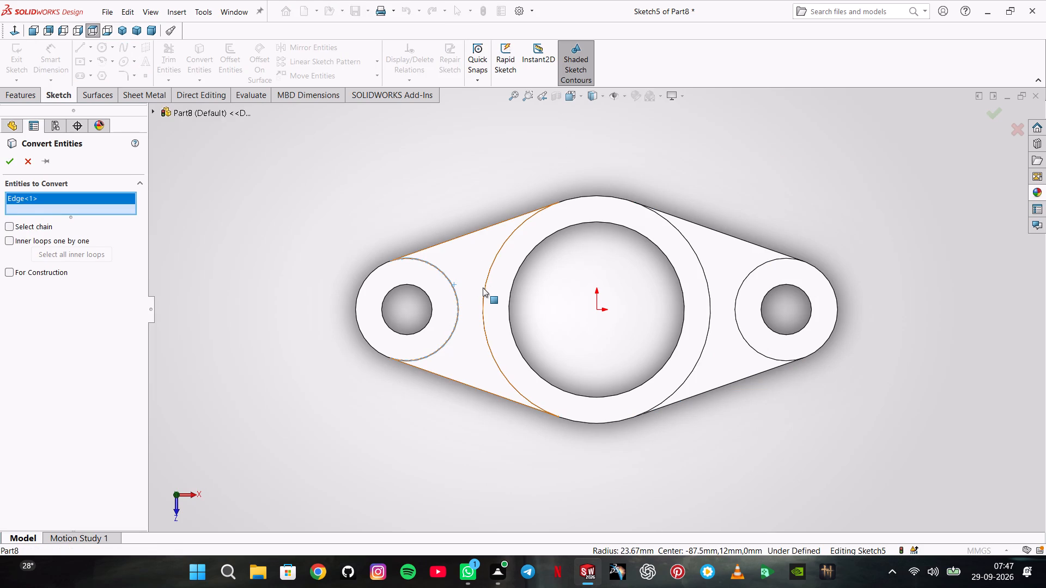
pyautogui.click(484, 287)
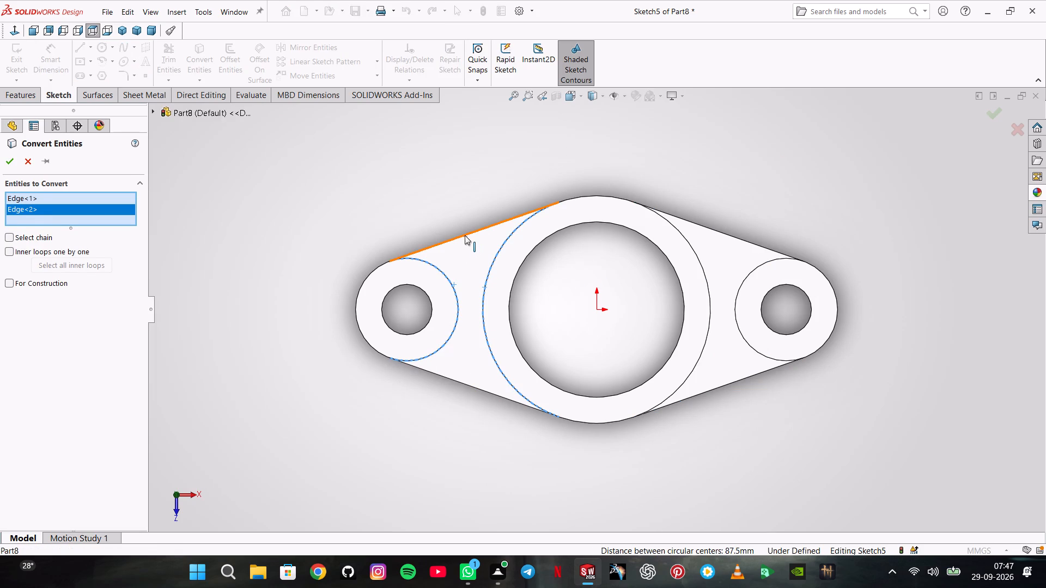
pyautogui.click(466, 235)
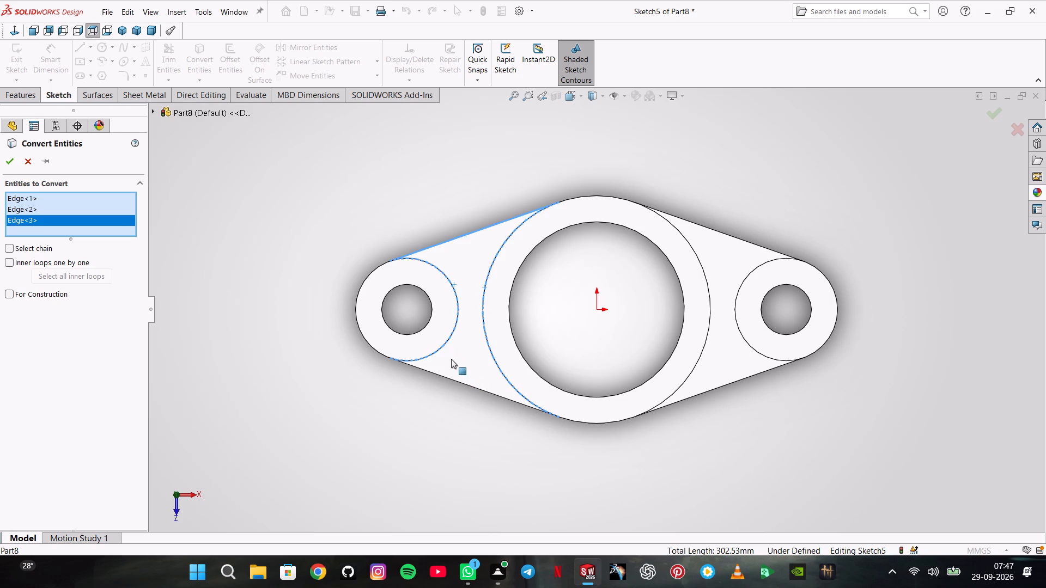
pyautogui.click(465, 384)
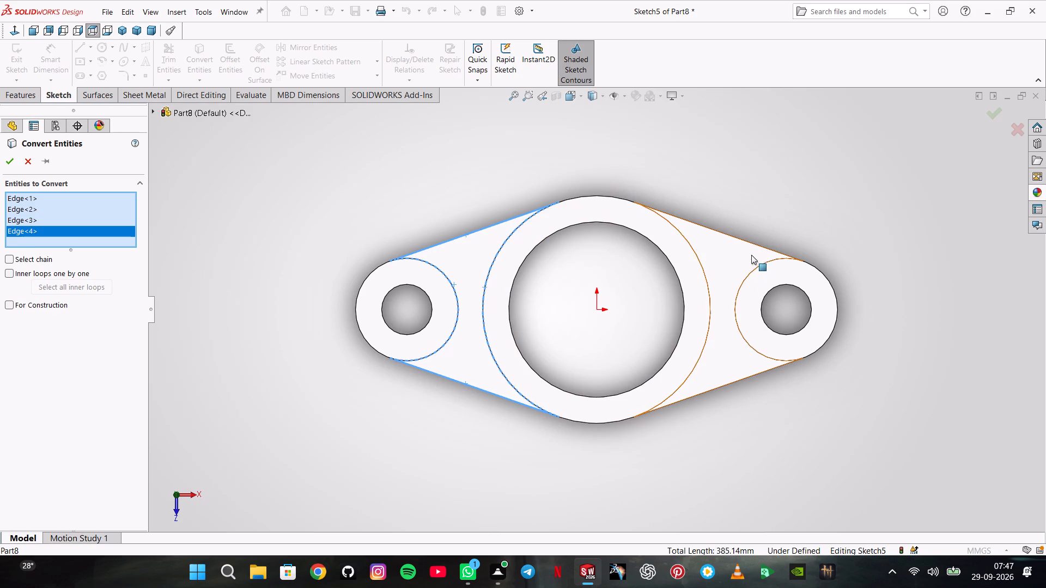
# Add the +X web's two arcs and two slanted edges to the selection and convert both web outlines into sketch entities.
pyautogui.click(753, 247)
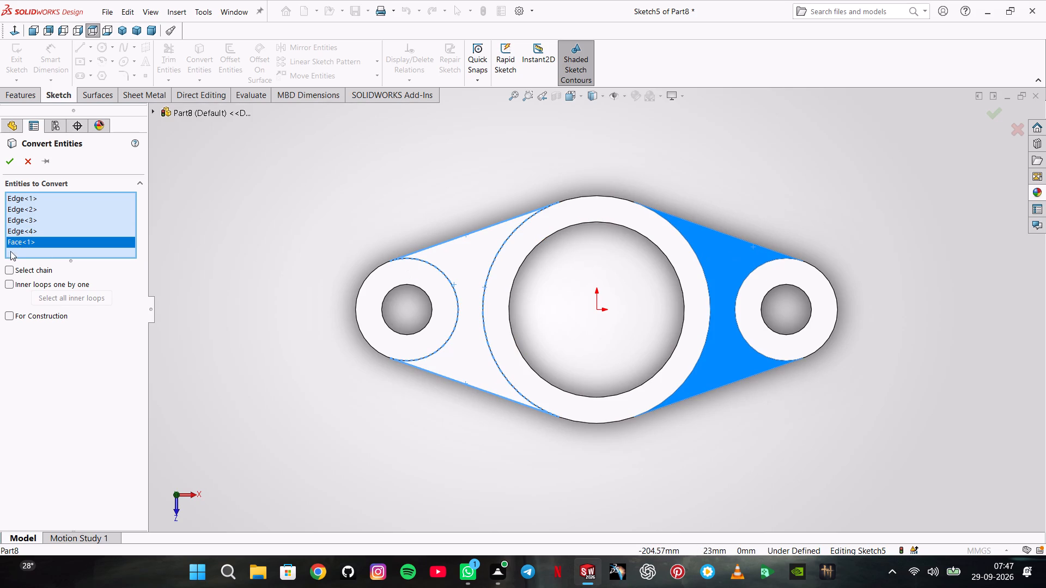
pyautogui.rightClick(13, 239)
pyautogui.click(31, 255)
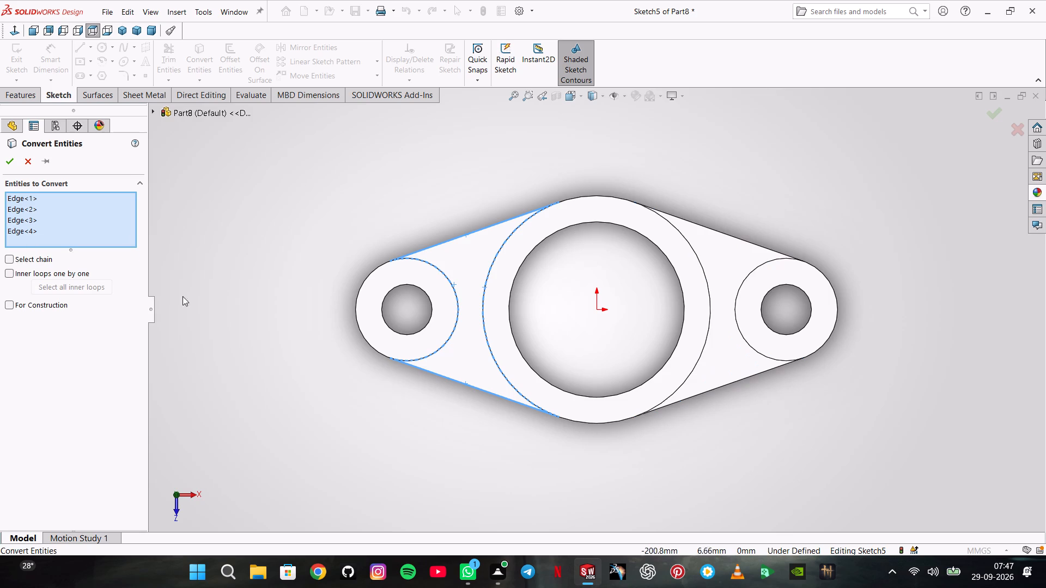
pyautogui.click(692, 247)
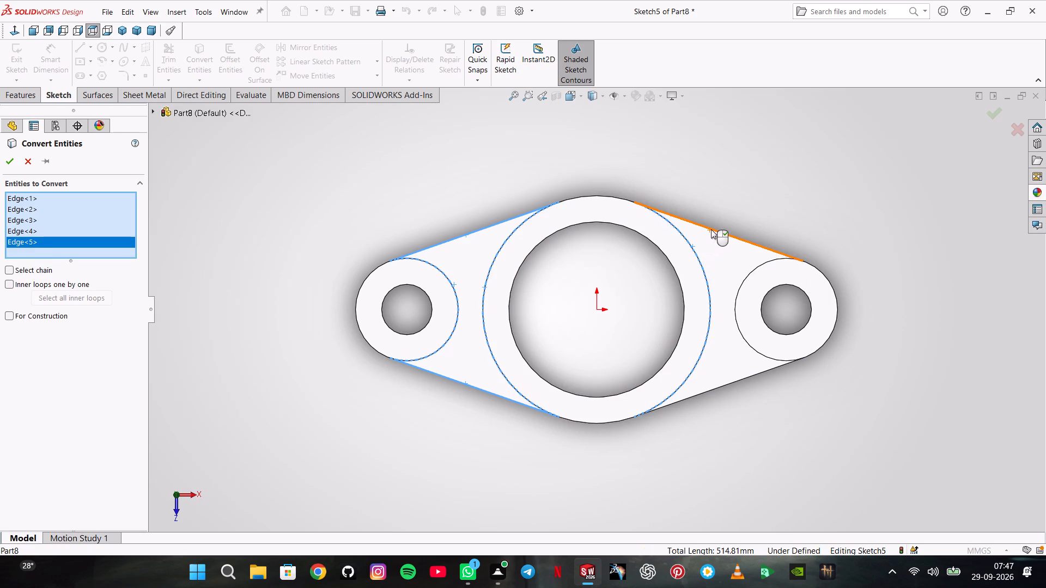
pyautogui.click(711, 229)
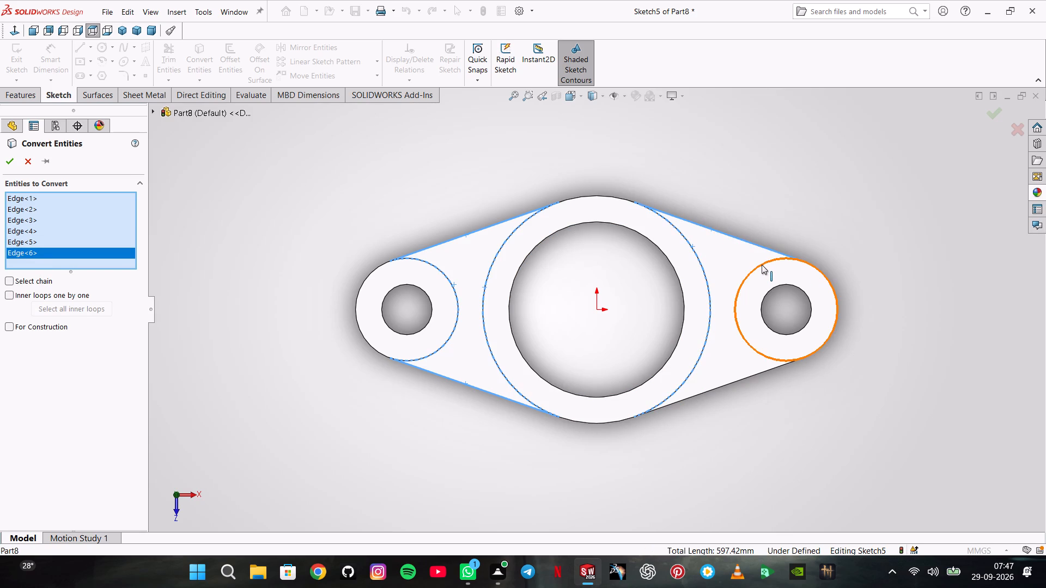
pyautogui.moveTo(762, 265); pyautogui.dragTo(723, 268)
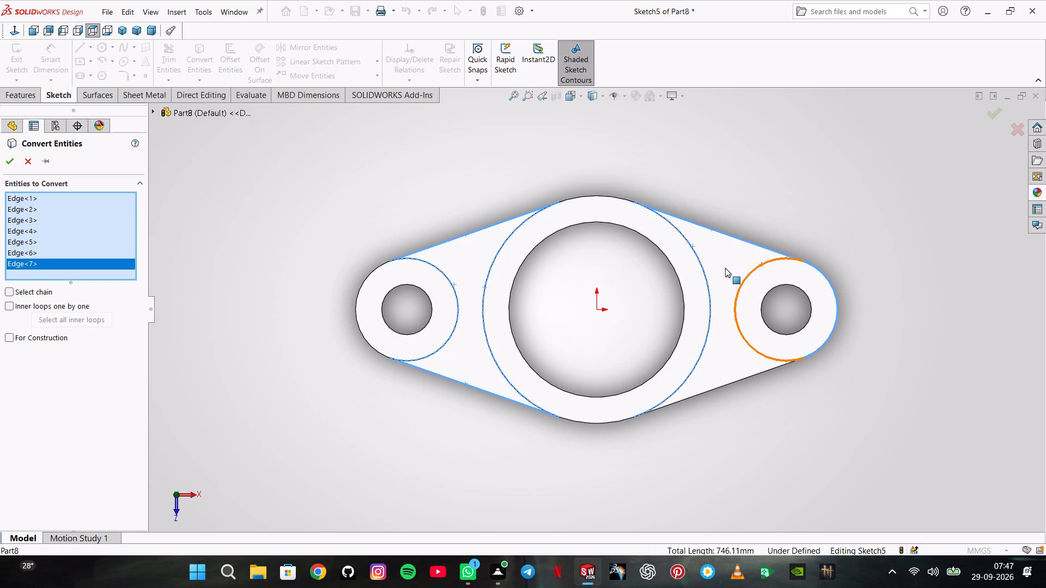
pyautogui.scroll(-5, 751, 274)
pyautogui.scroll(-5, 628, 291)
pyautogui.scroll(5, 742, 293)
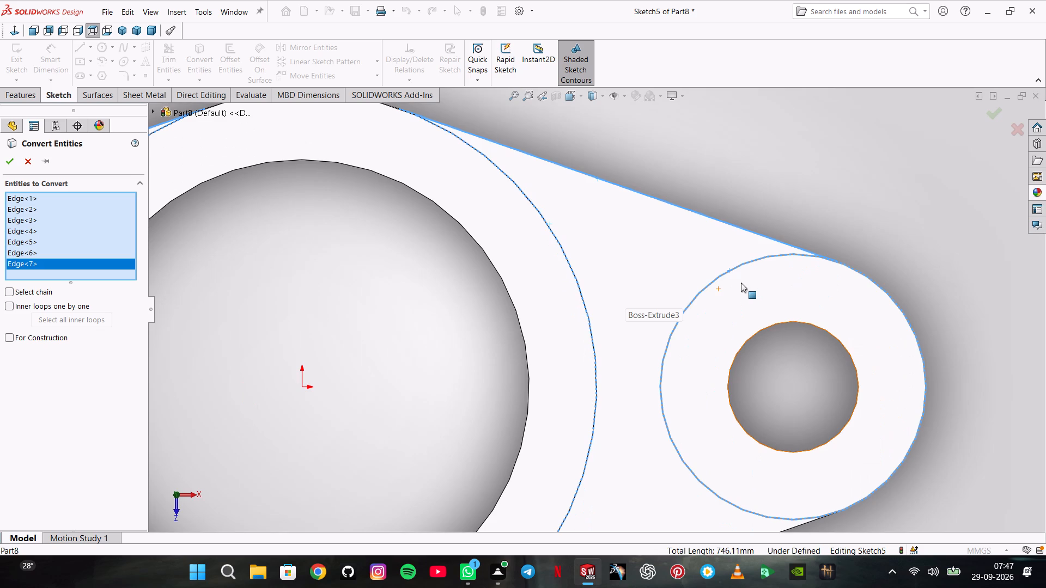
pyautogui.scroll(2, 729, 370)
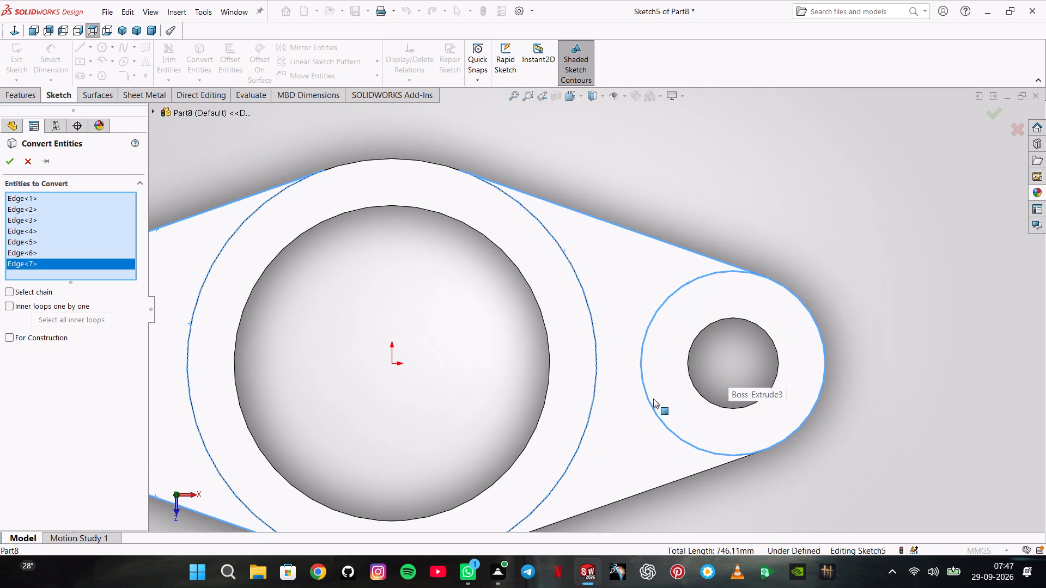
pyautogui.click(649, 401)
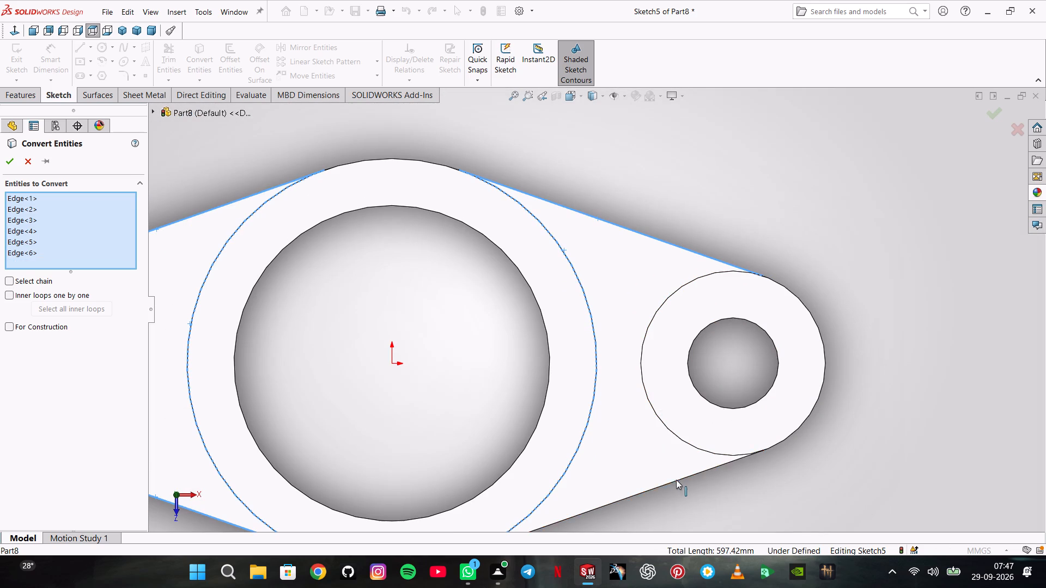
pyautogui.click(677, 481)
pyautogui.click(668, 430)
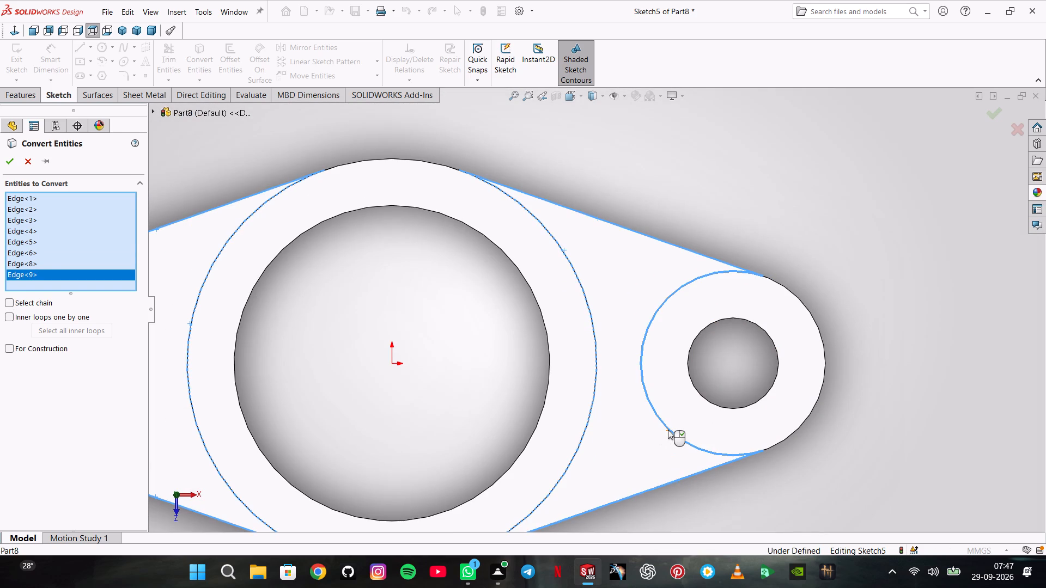
pyautogui.scroll(4, 507, 357)
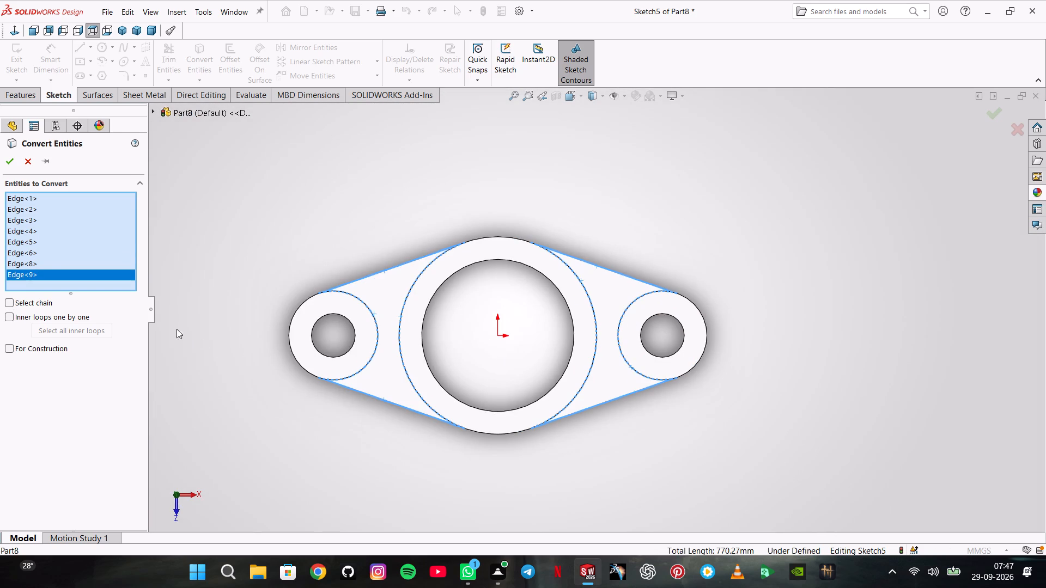
pyautogui.rightClick(82, 286)
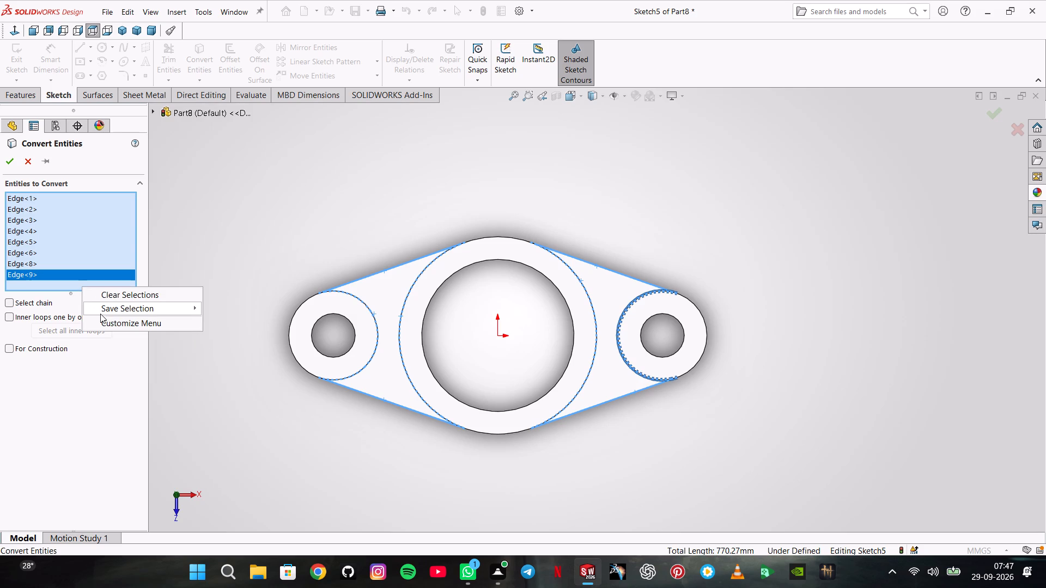
pyautogui.click(188, 258)
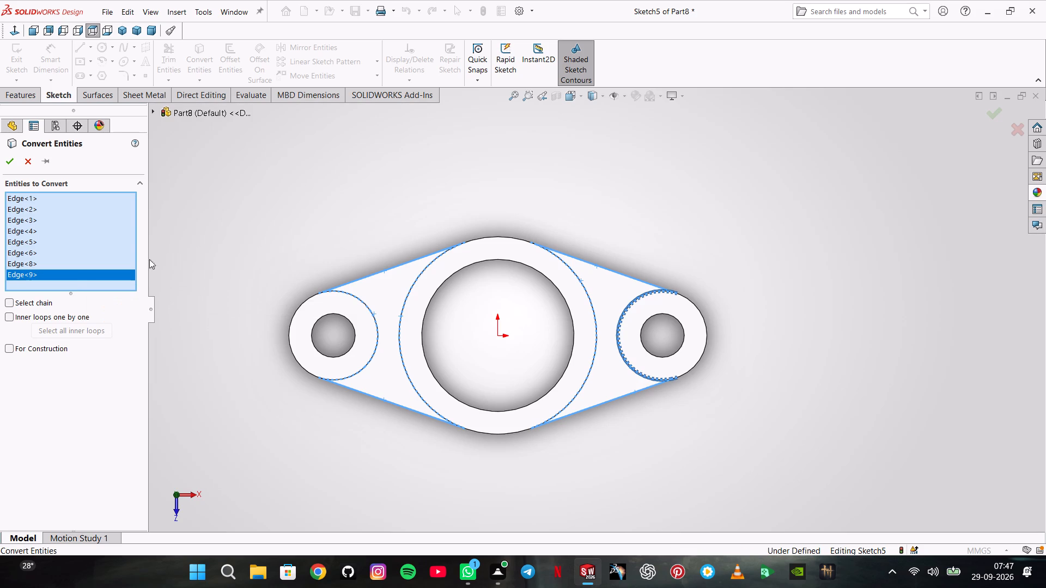
pyautogui.click(9, 158)
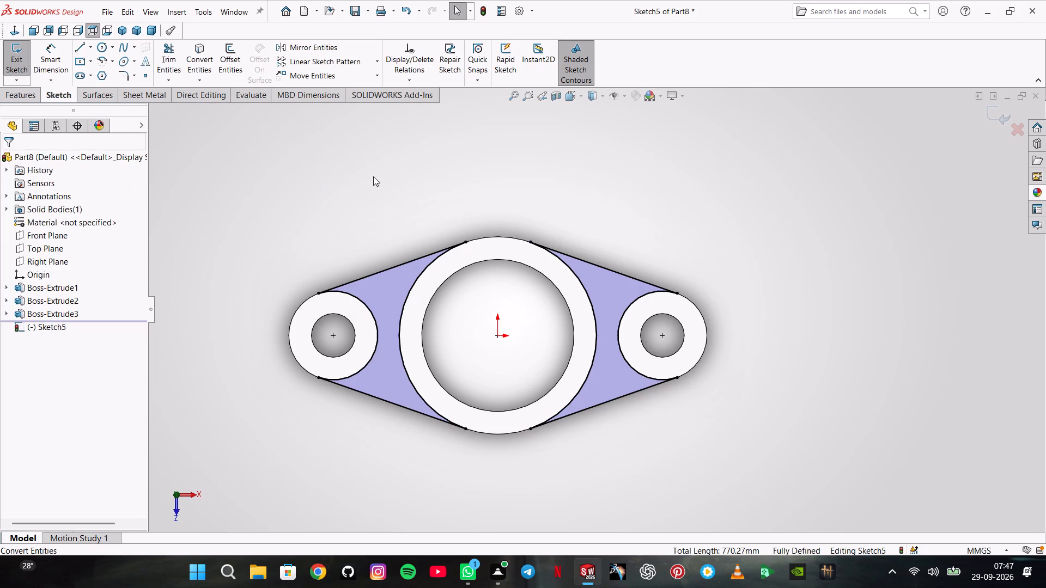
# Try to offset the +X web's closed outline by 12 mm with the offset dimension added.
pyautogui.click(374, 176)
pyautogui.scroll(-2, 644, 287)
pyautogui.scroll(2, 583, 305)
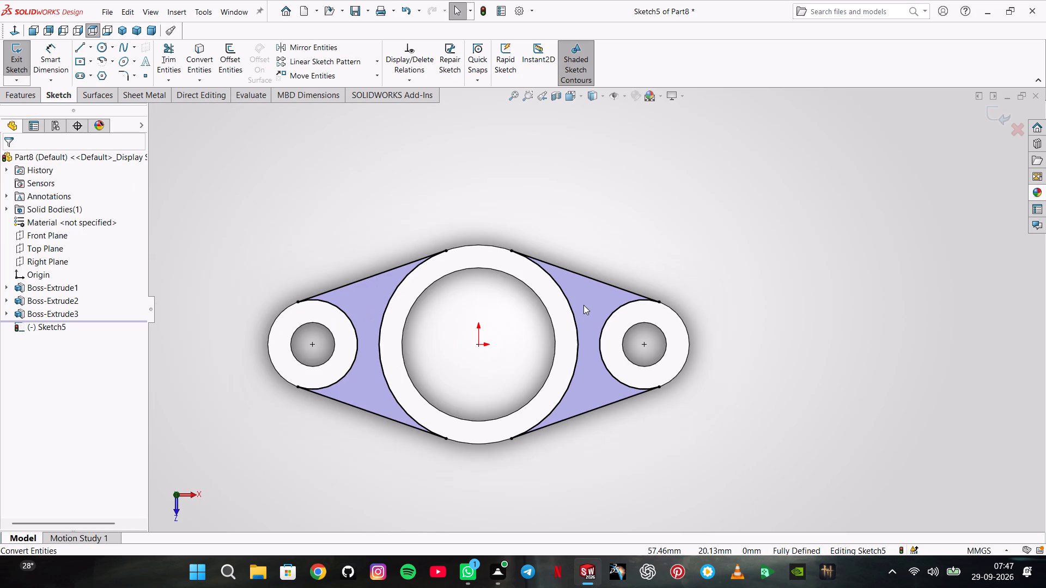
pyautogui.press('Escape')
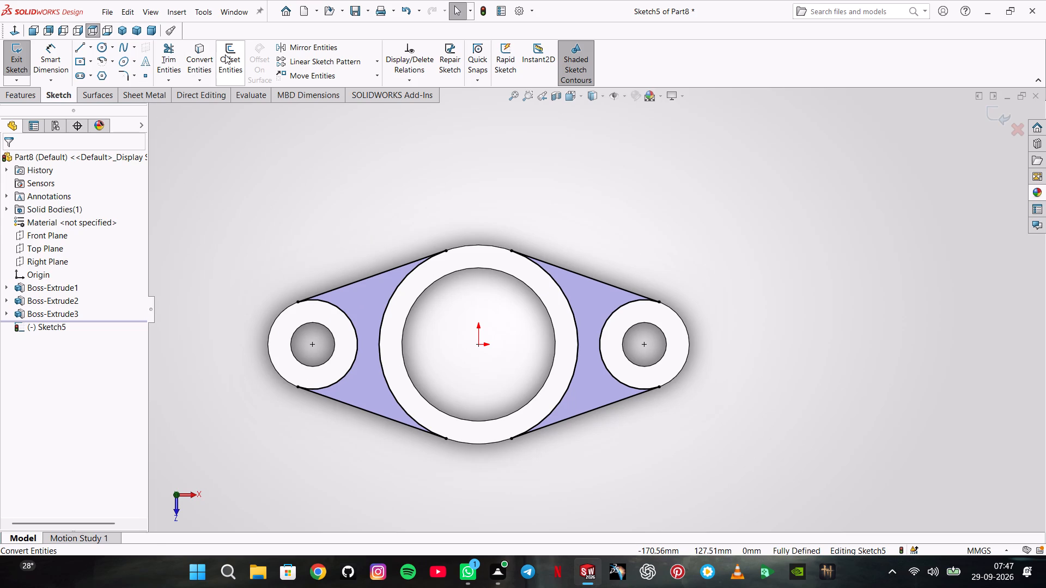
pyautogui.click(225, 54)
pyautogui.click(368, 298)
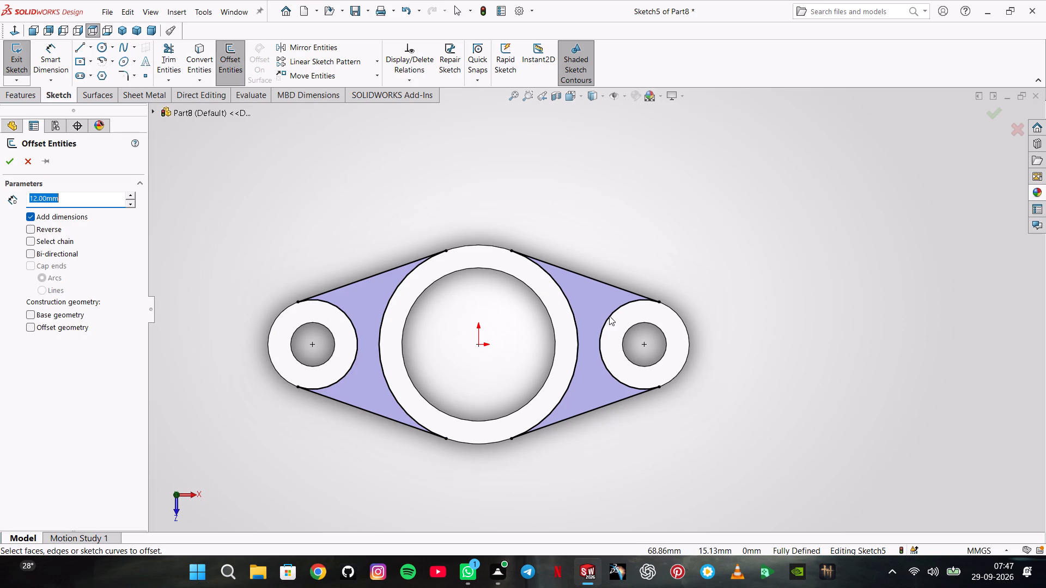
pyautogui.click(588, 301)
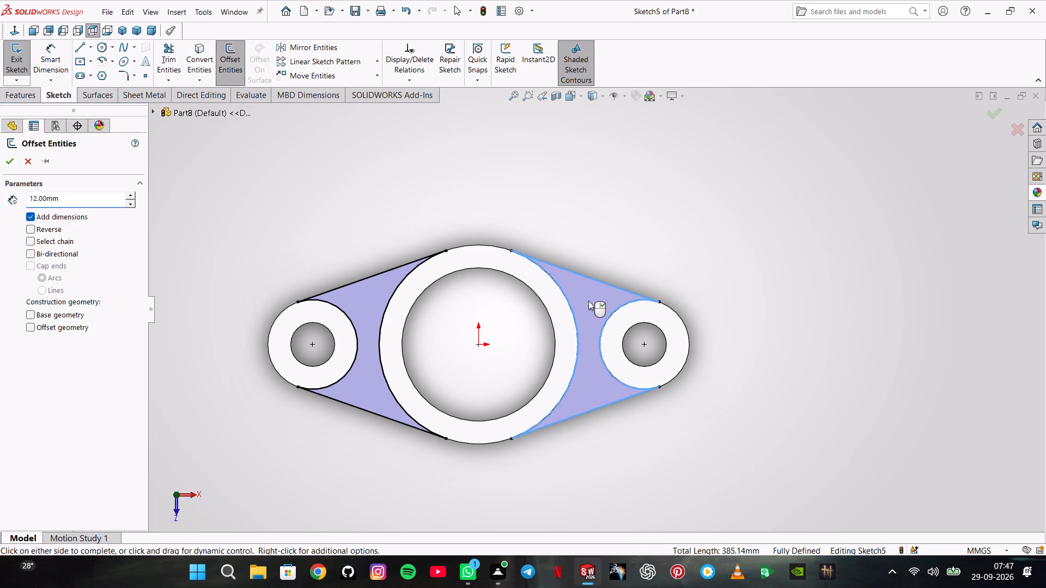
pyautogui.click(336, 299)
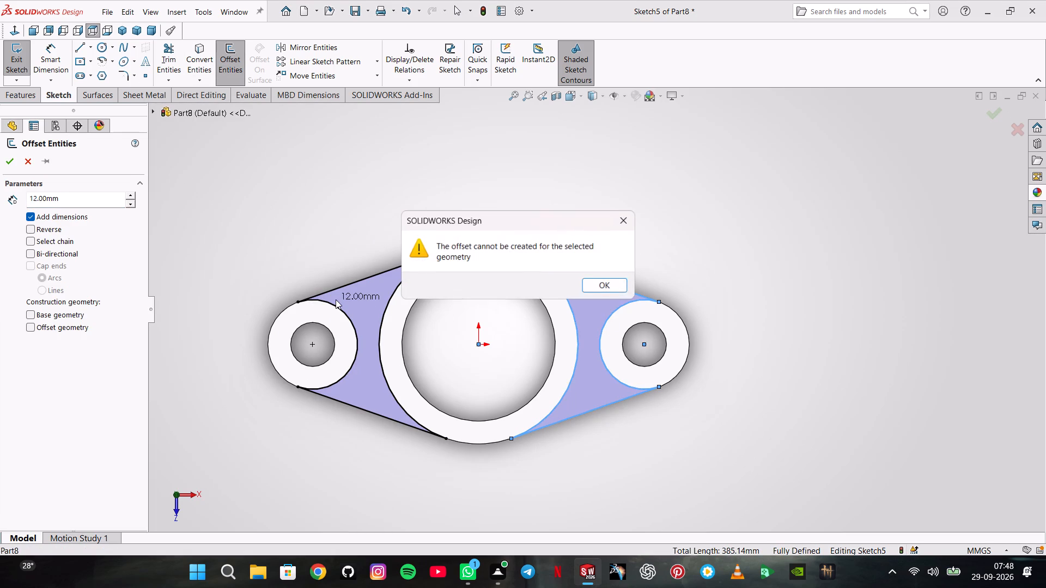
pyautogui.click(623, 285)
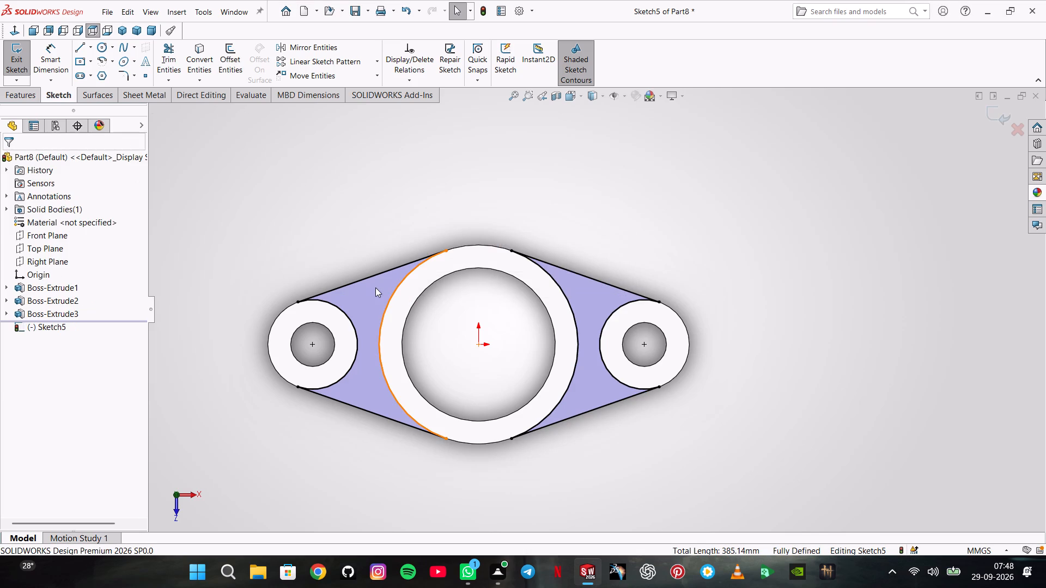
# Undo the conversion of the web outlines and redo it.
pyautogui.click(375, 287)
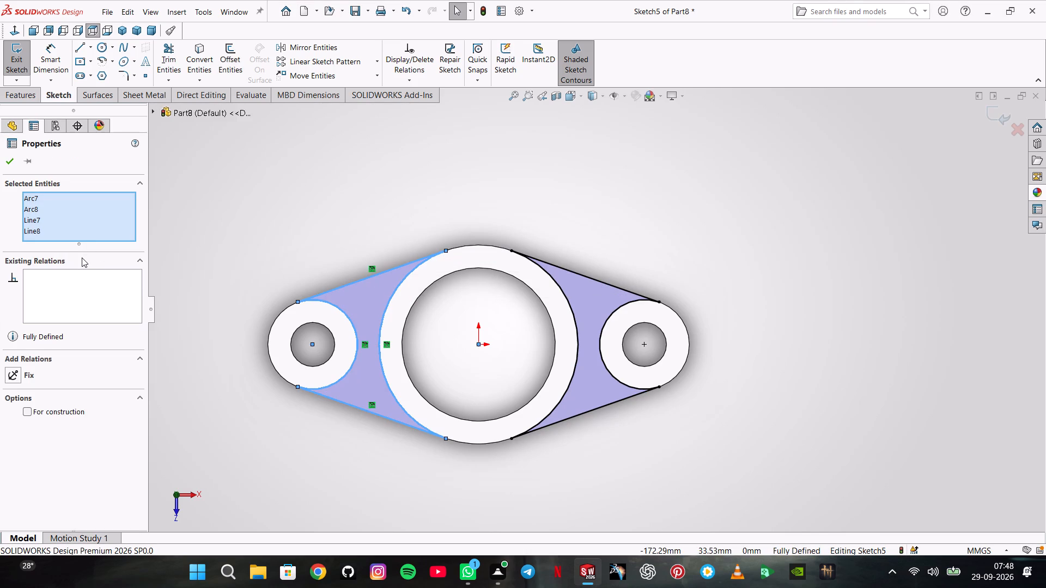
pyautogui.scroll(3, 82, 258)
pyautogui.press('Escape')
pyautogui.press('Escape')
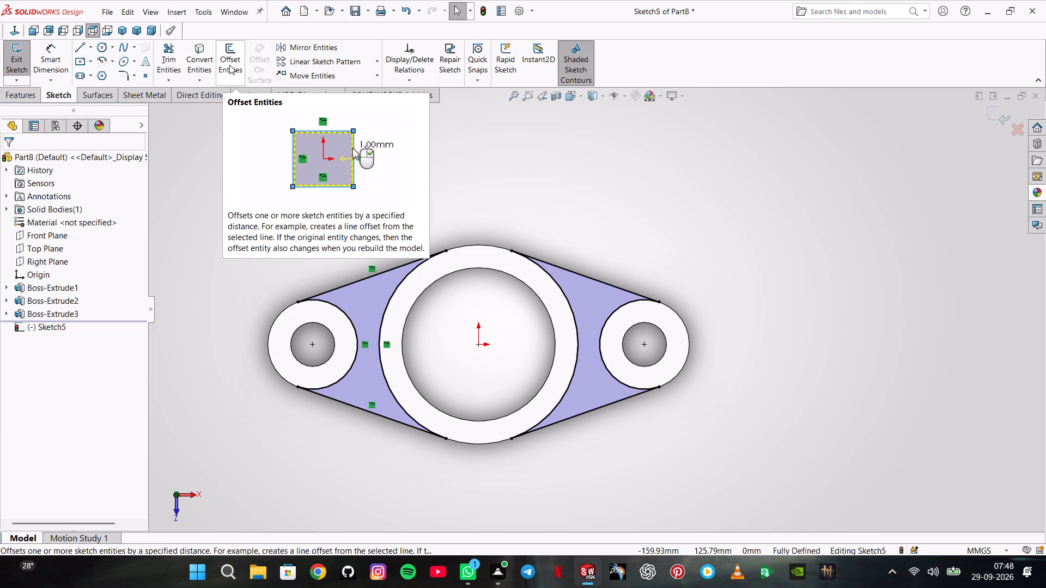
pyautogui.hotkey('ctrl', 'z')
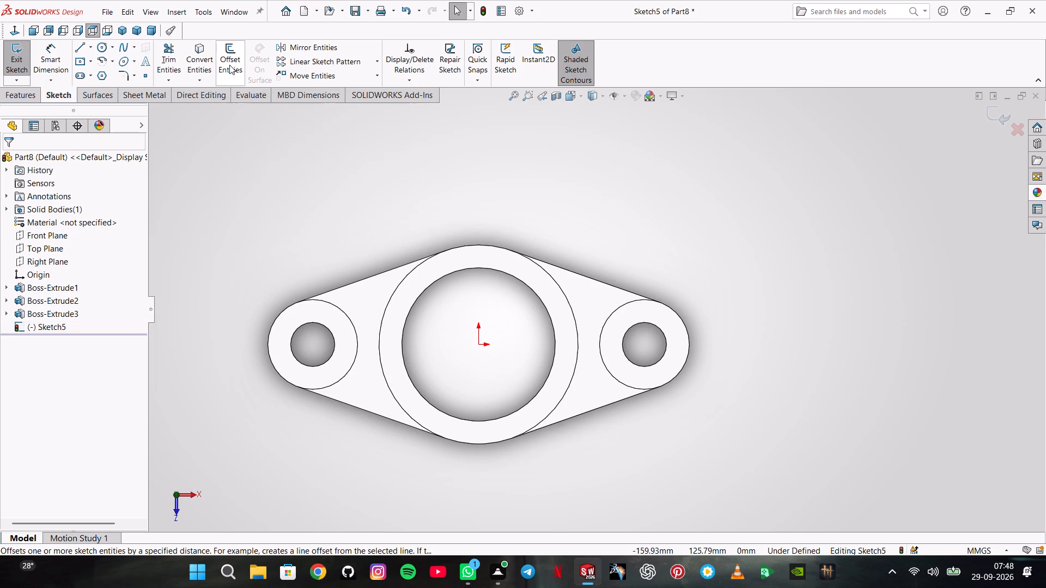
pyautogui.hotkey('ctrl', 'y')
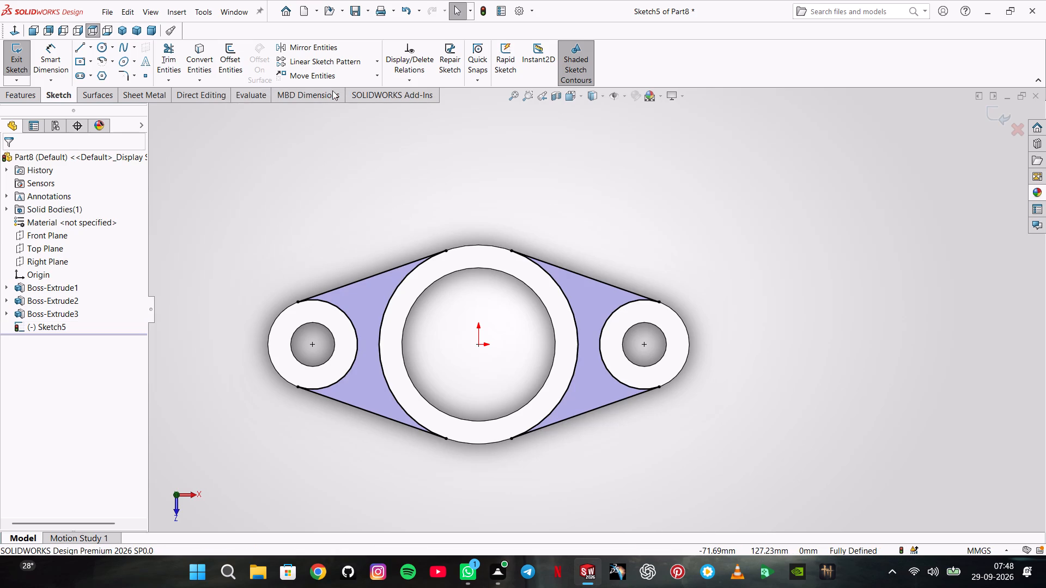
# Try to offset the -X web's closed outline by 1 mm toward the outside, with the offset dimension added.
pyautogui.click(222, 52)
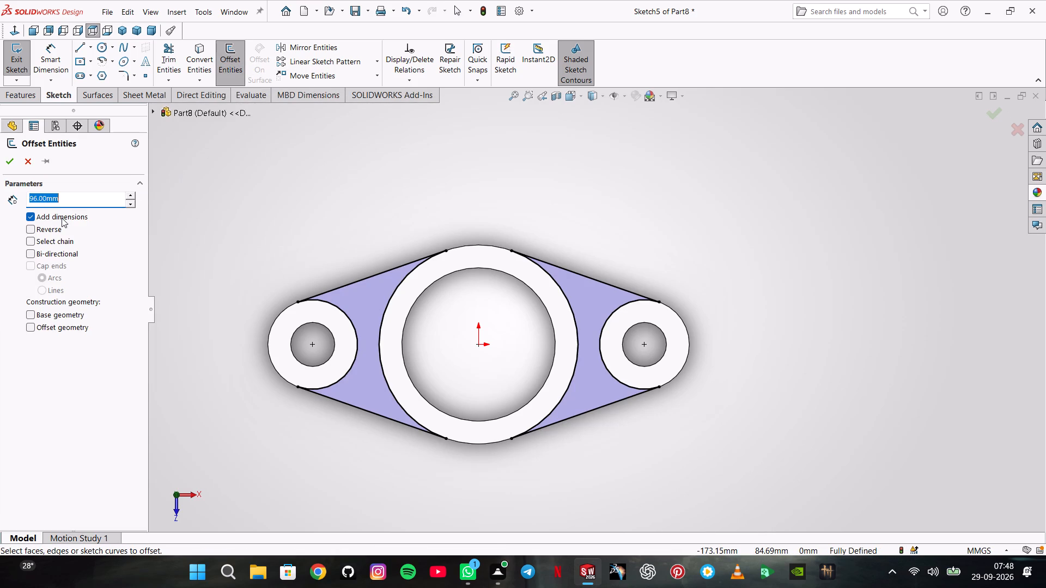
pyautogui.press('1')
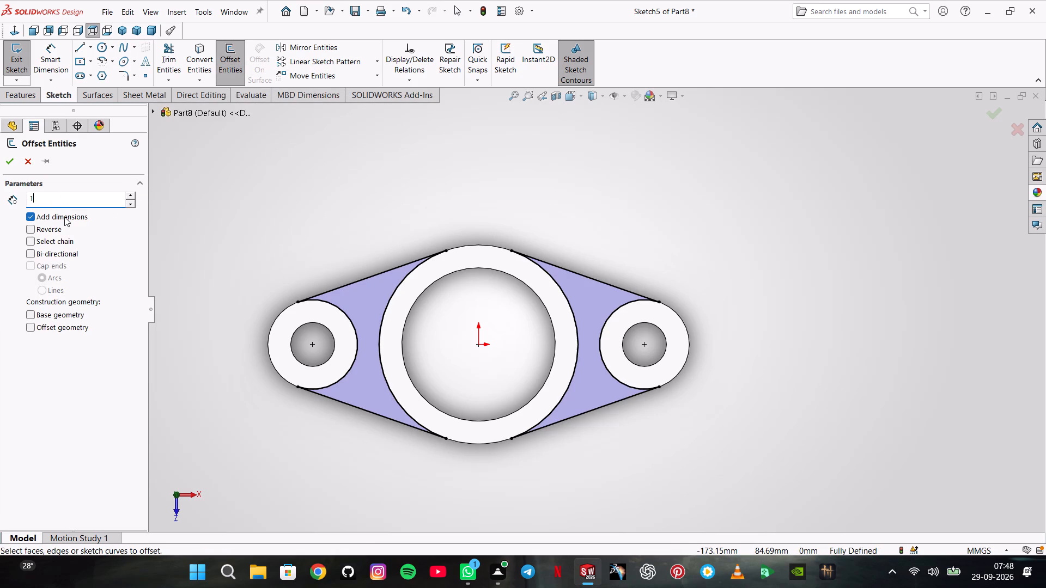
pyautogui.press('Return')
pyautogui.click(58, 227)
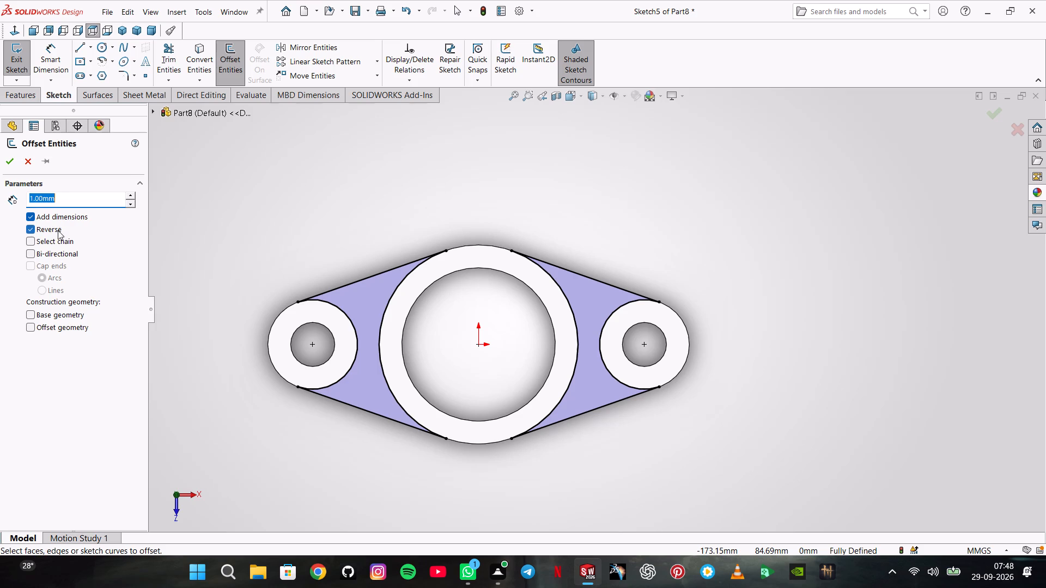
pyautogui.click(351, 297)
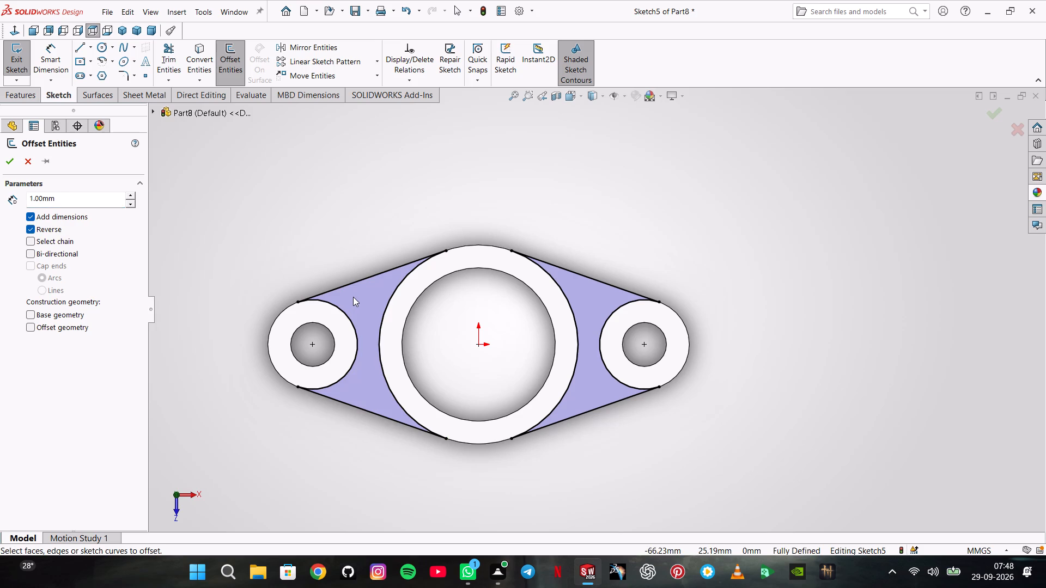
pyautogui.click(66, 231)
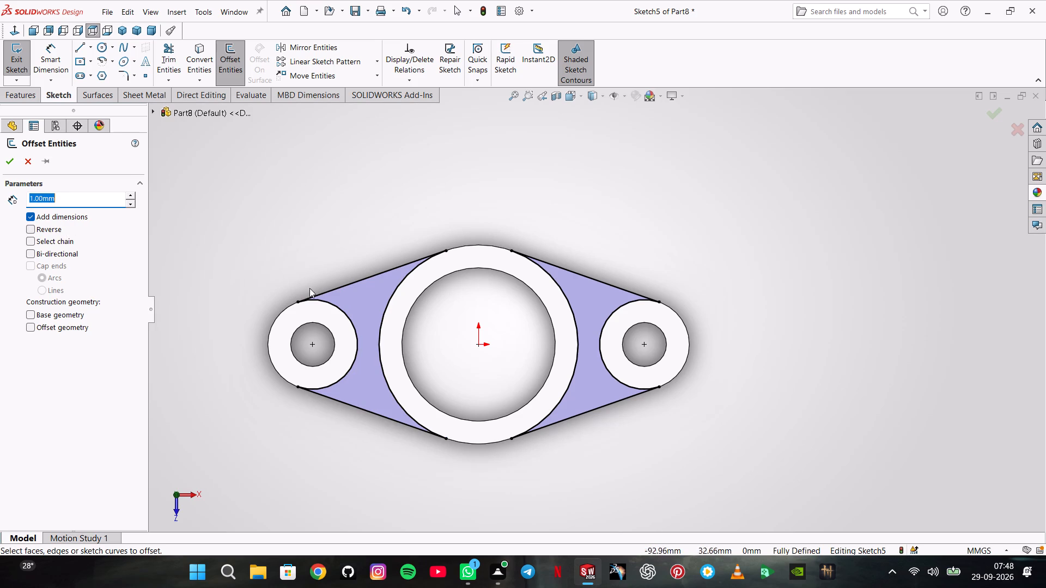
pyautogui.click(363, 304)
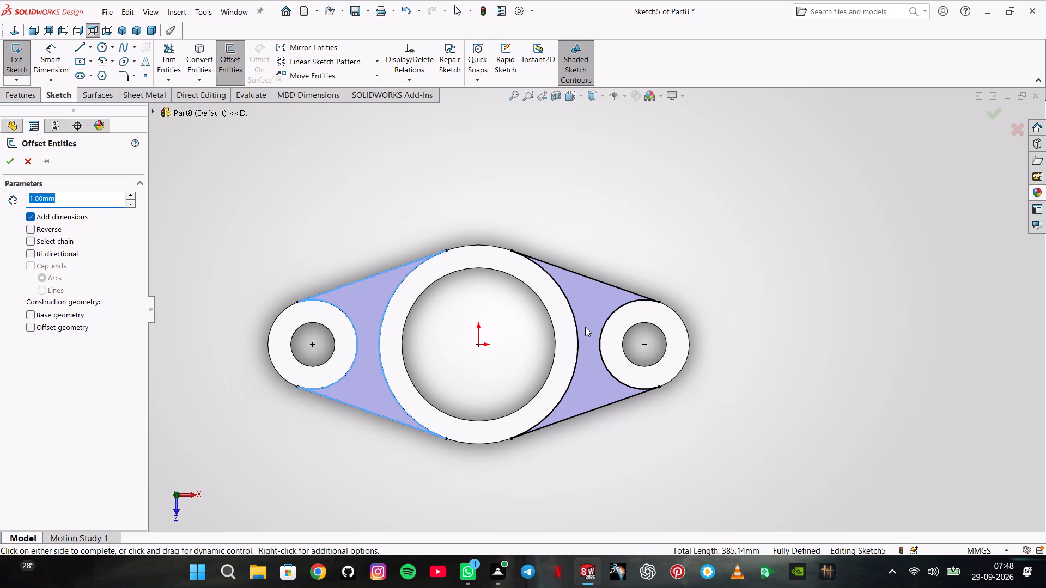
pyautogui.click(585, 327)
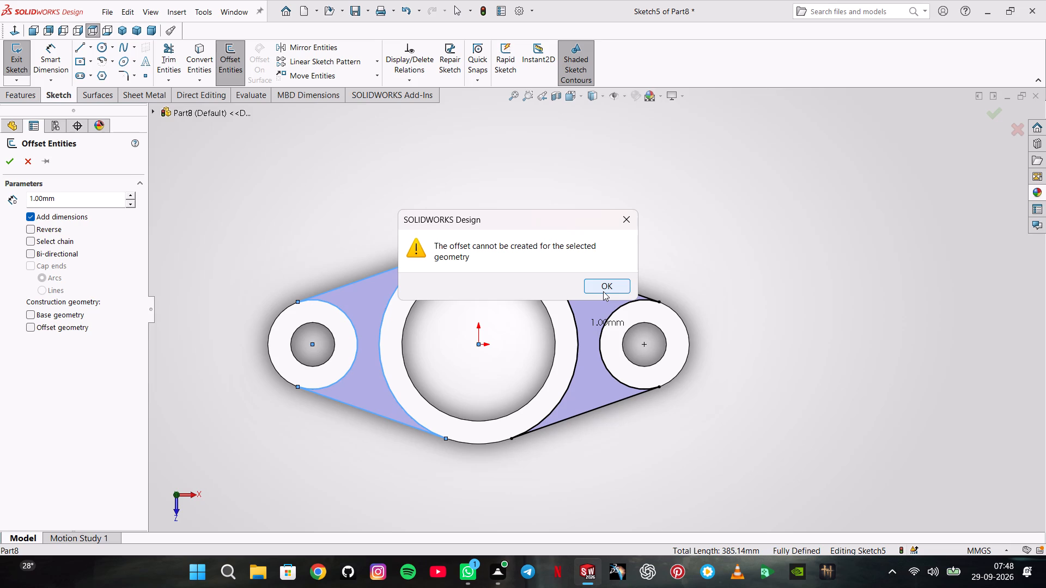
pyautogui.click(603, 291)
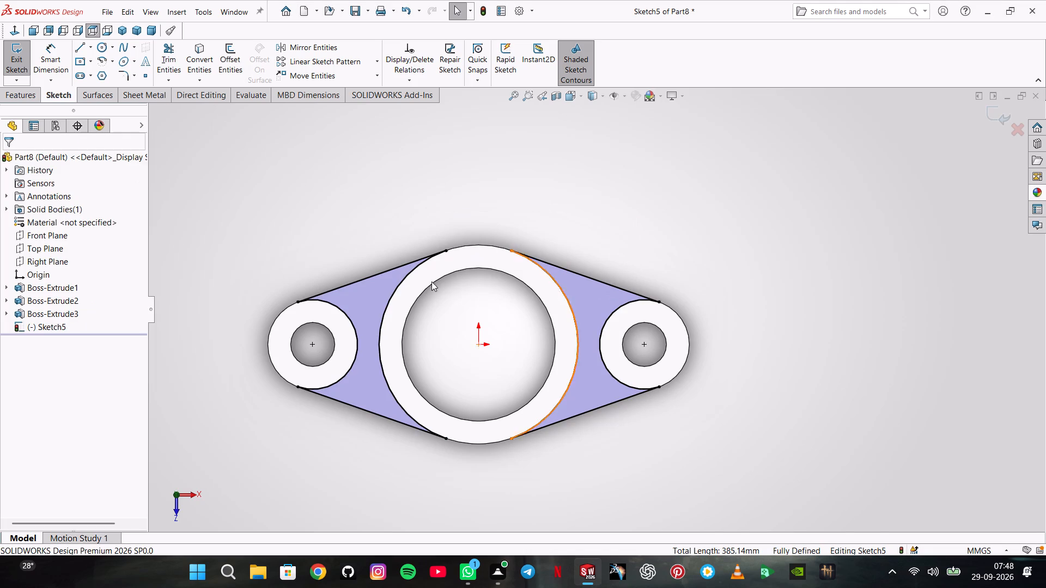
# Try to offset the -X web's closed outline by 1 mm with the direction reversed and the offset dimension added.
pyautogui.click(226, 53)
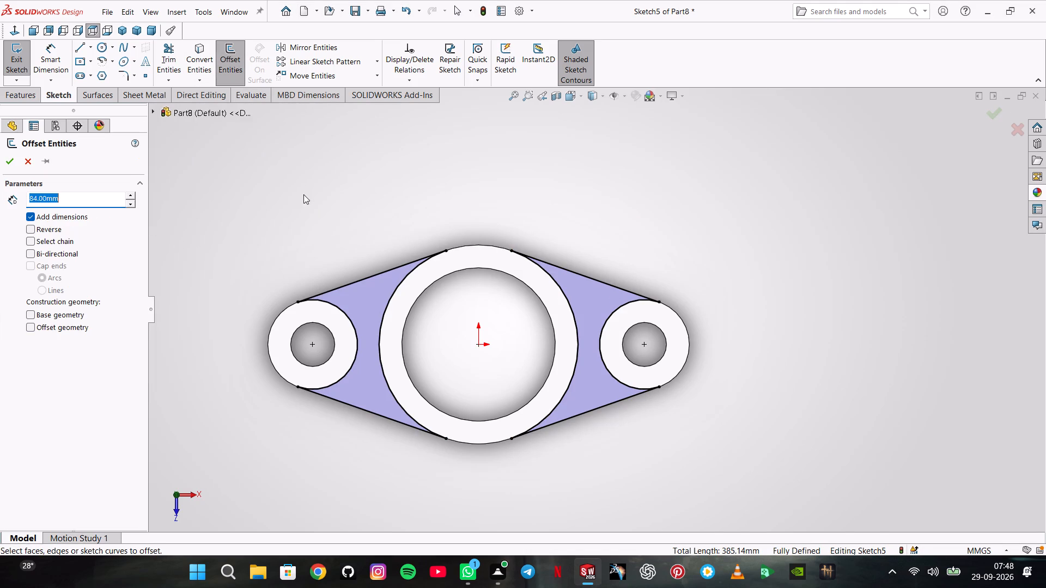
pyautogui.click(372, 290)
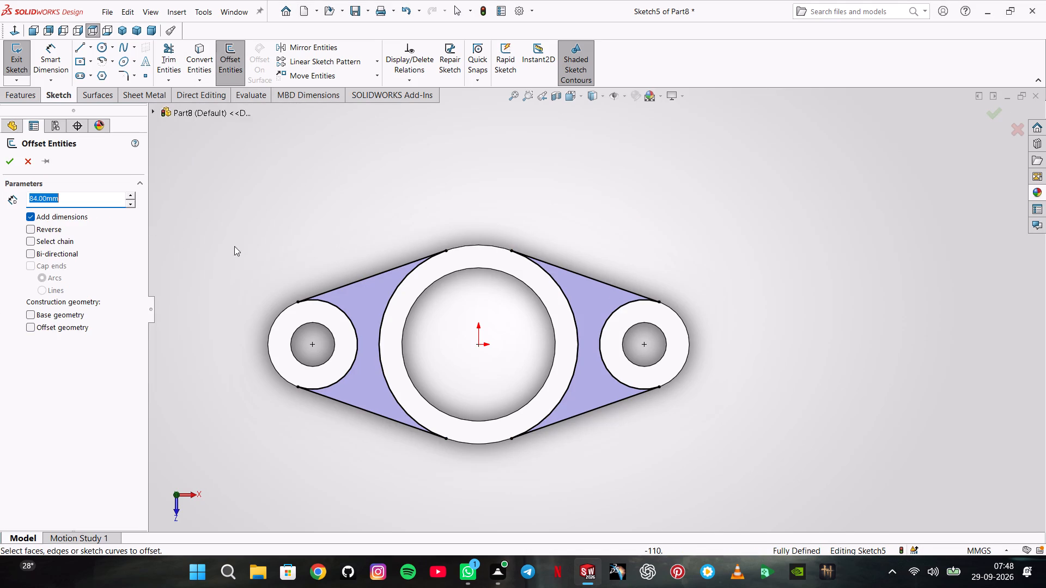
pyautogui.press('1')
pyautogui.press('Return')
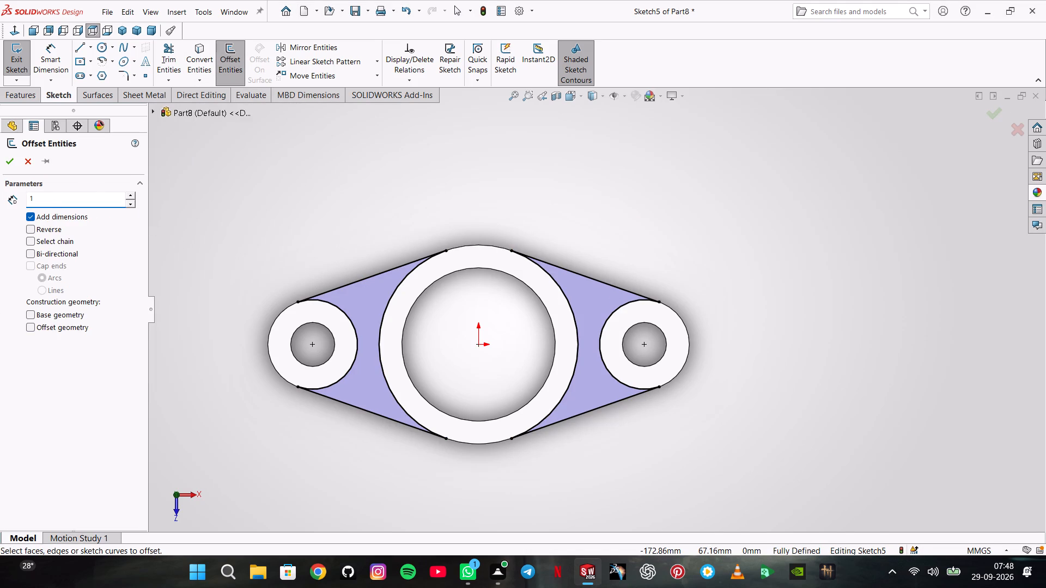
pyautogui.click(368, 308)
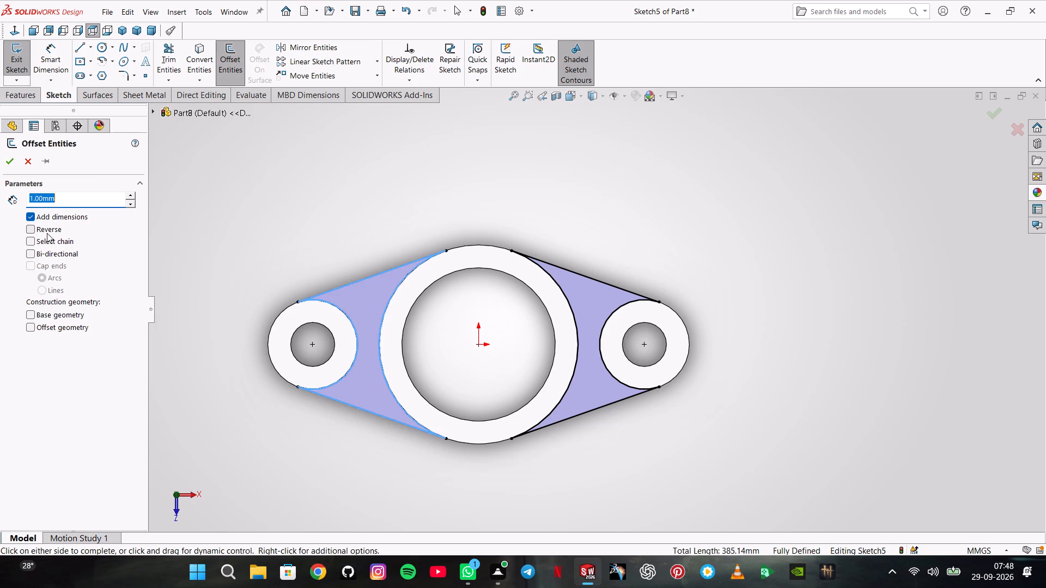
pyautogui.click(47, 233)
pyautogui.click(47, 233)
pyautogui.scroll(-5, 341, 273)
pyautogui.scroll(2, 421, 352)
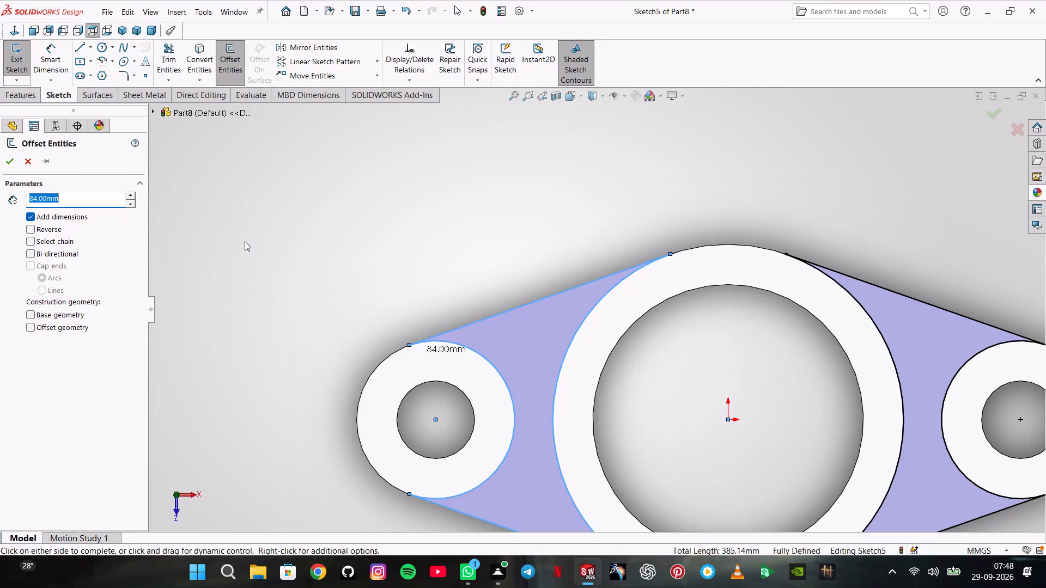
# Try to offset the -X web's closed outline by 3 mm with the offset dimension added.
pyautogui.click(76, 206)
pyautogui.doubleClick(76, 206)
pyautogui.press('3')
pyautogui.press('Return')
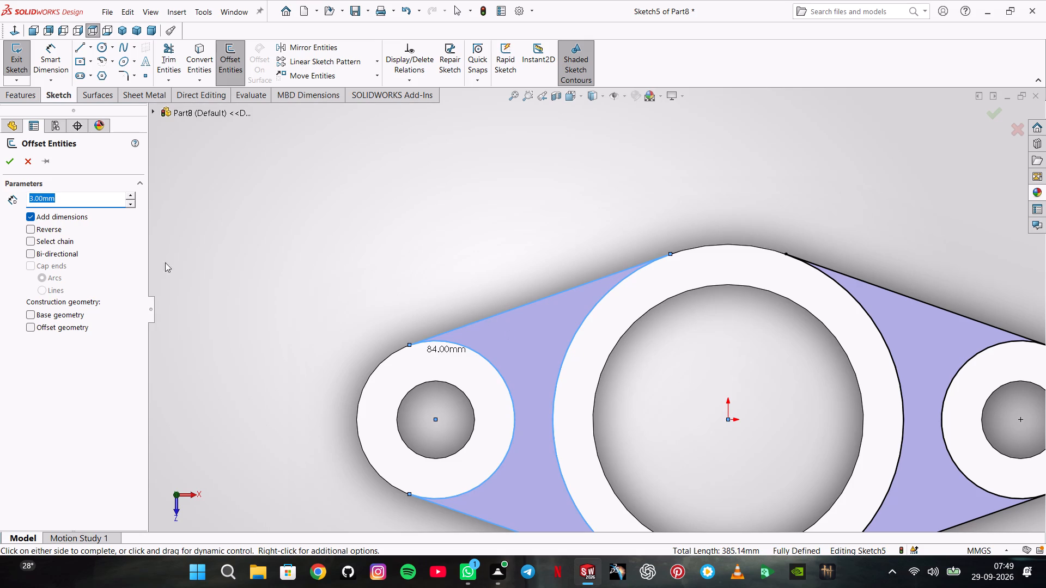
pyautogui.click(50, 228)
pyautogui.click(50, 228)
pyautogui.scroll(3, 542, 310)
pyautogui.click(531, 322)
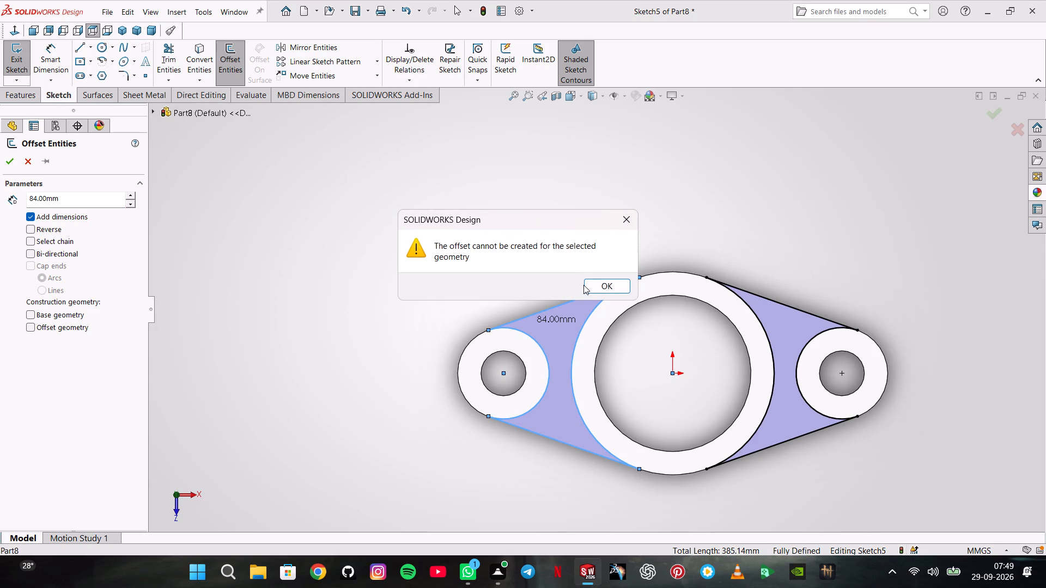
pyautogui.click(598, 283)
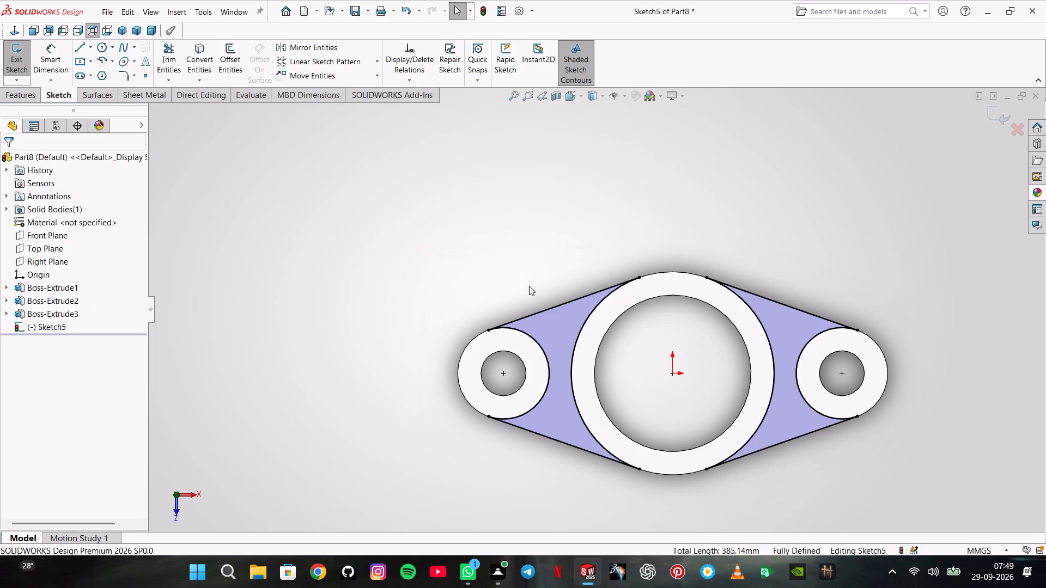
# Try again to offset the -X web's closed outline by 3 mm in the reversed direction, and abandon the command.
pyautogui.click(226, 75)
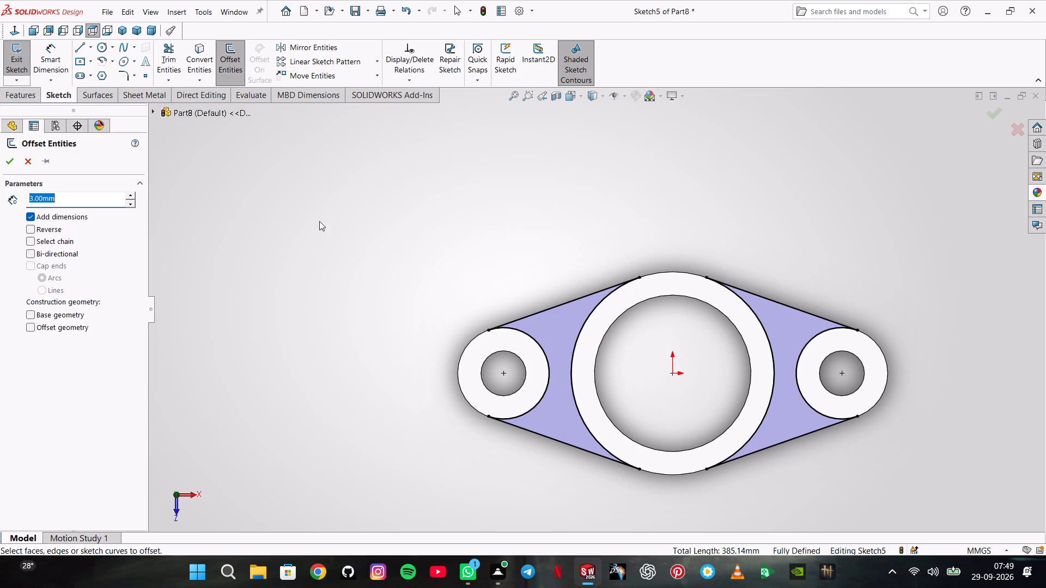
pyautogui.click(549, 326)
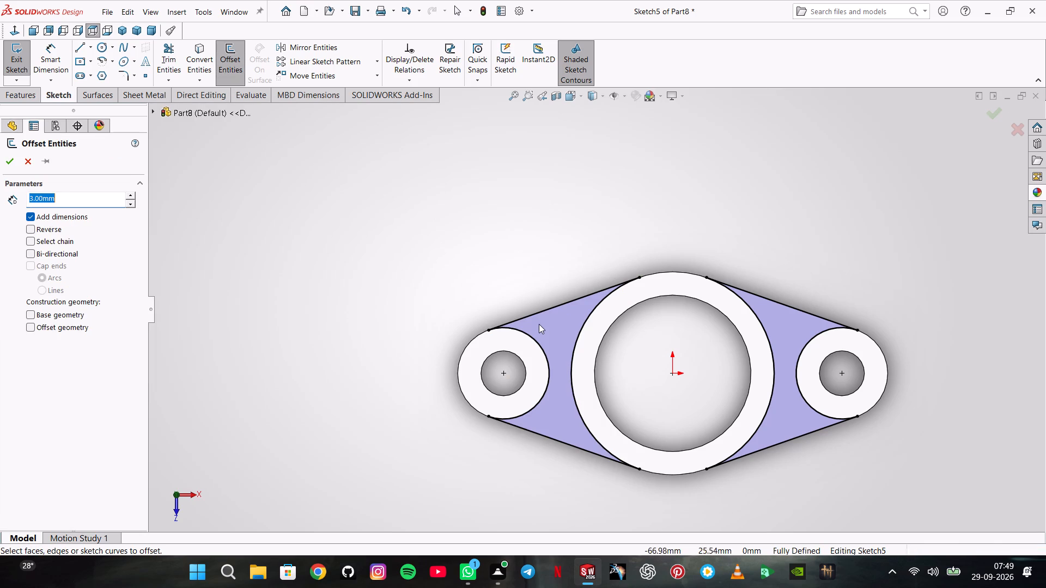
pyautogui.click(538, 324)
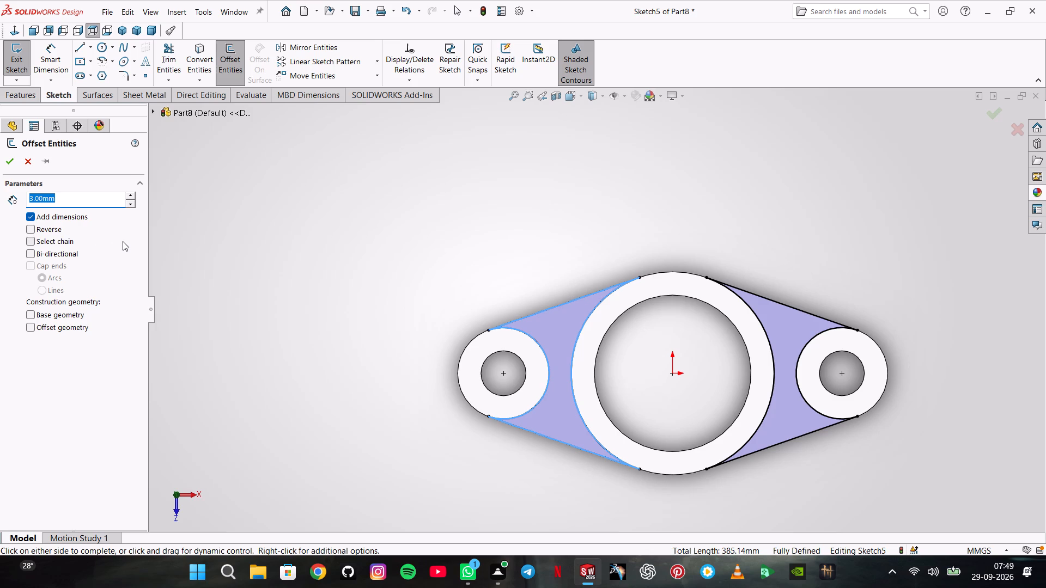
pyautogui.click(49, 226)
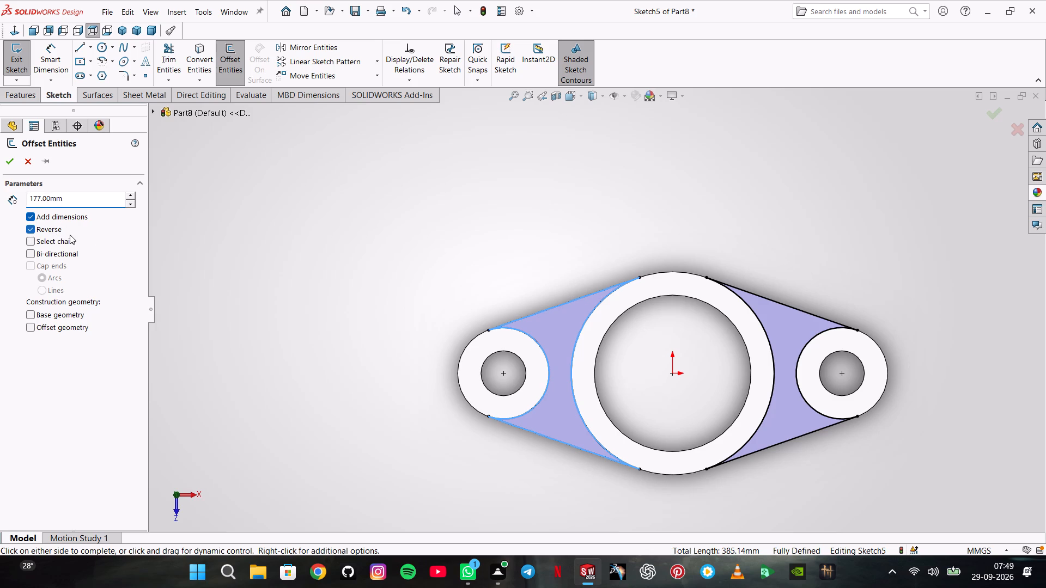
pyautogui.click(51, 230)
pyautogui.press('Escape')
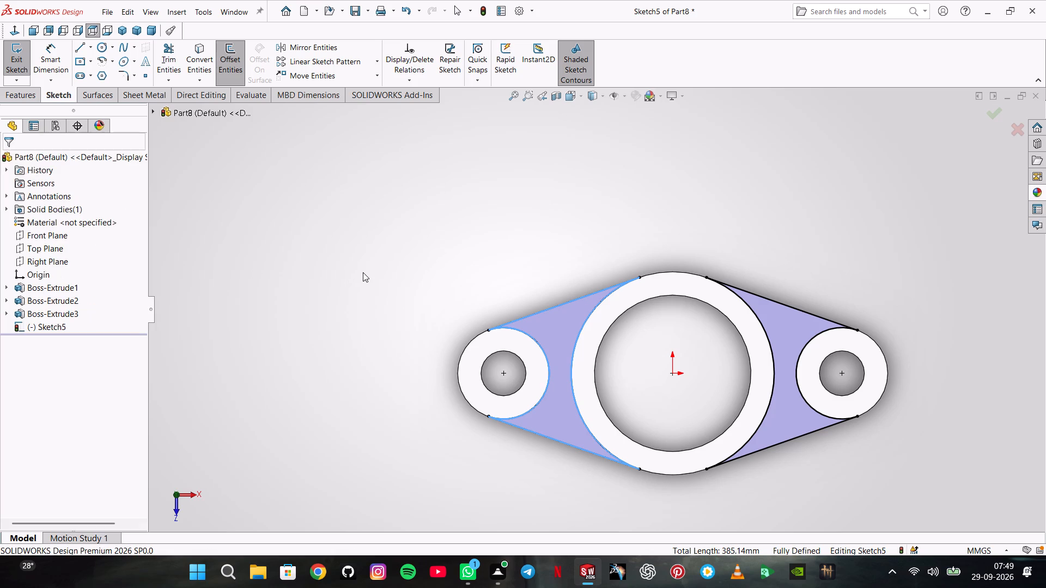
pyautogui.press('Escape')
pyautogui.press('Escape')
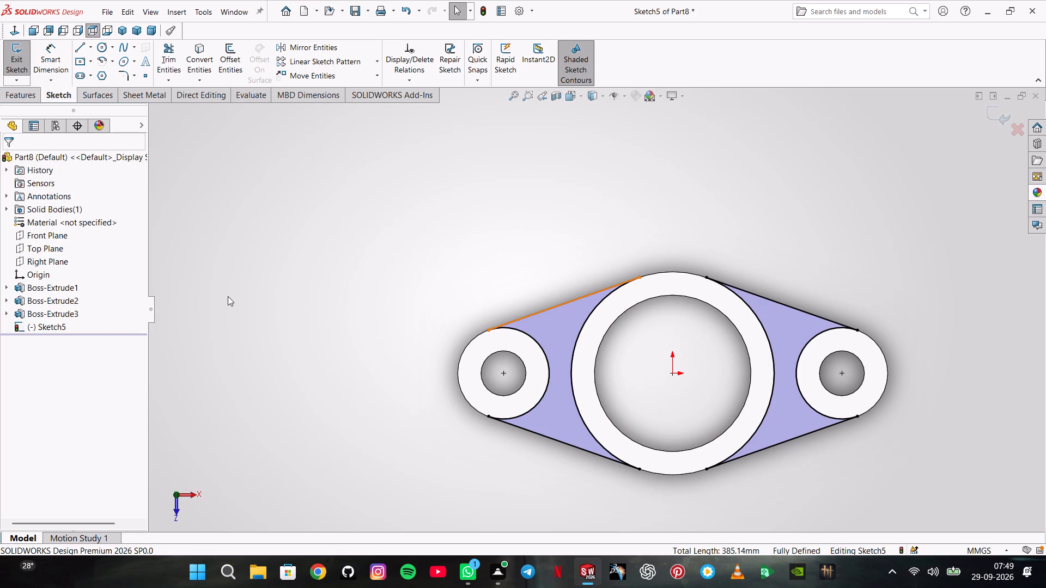
# Undo the conversion of both web outlines, keeping the empty sketch open on the base's top face.
pyautogui.hotkey('ctrl', 'z')
pyautogui.hotkey('ctrl', 'z')
pyautogui.hotkey('ctrl', 'z')
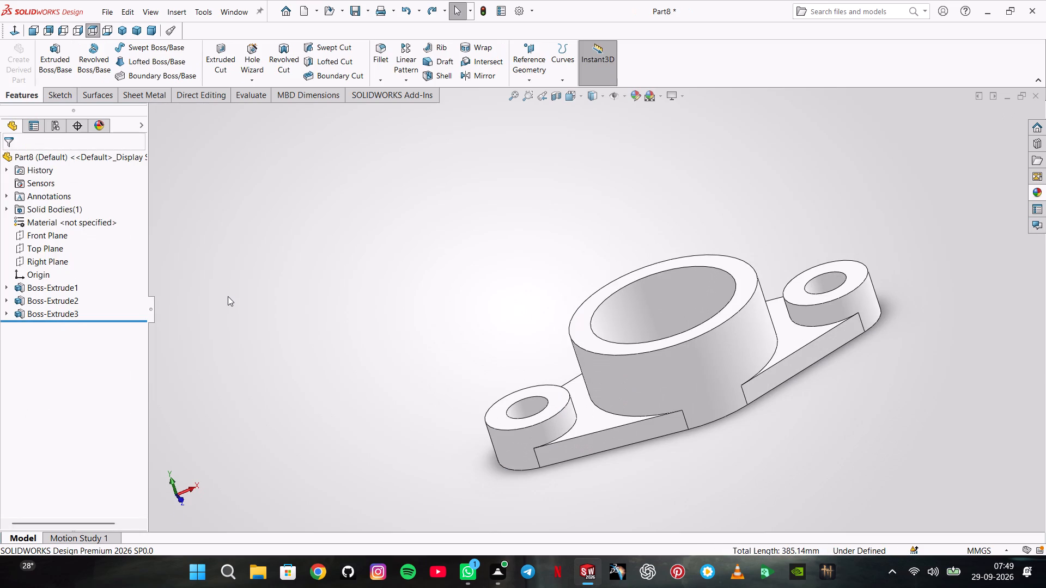
pyautogui.hotkey('ctrl', 'y')
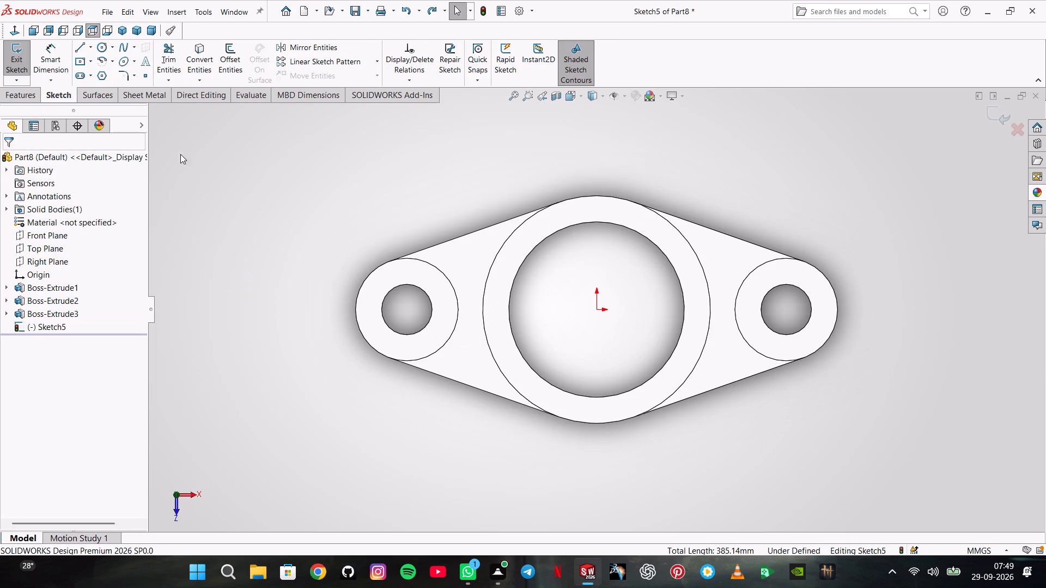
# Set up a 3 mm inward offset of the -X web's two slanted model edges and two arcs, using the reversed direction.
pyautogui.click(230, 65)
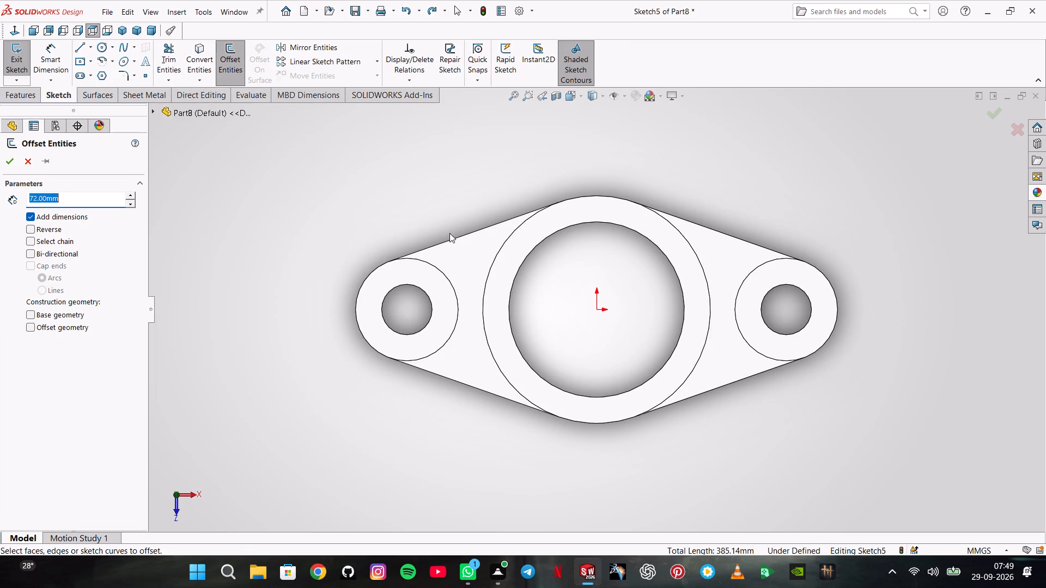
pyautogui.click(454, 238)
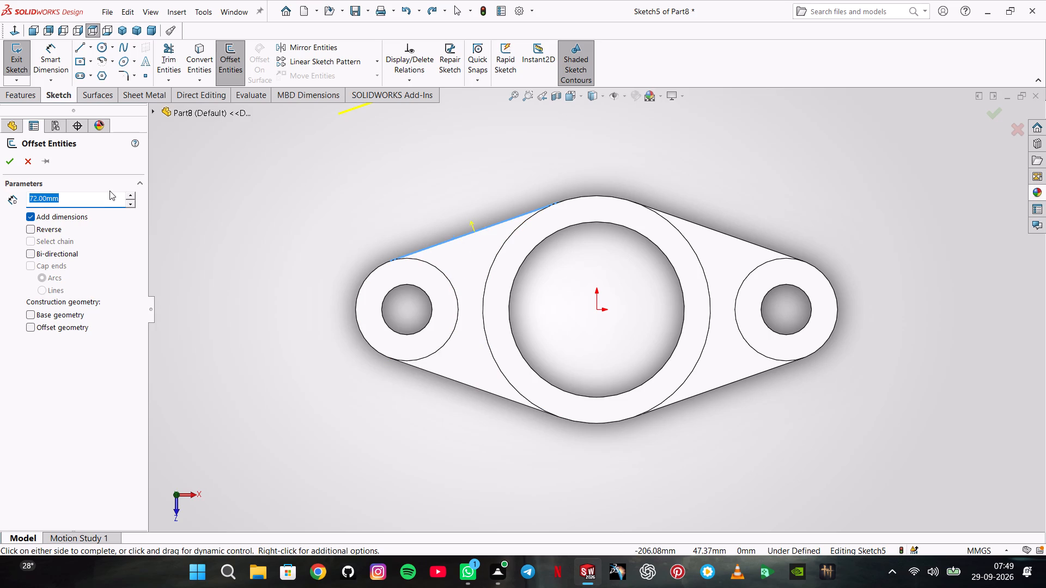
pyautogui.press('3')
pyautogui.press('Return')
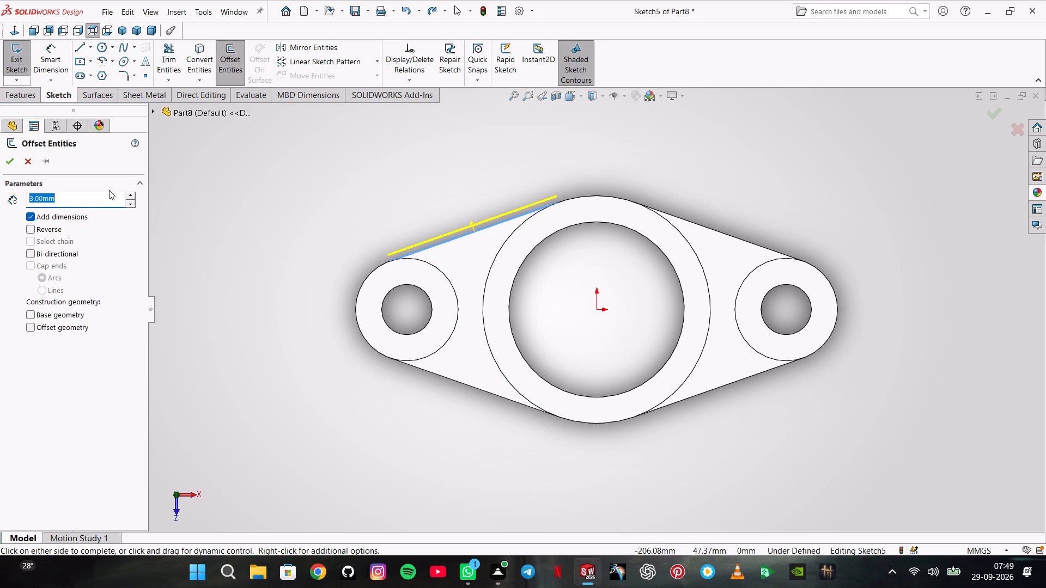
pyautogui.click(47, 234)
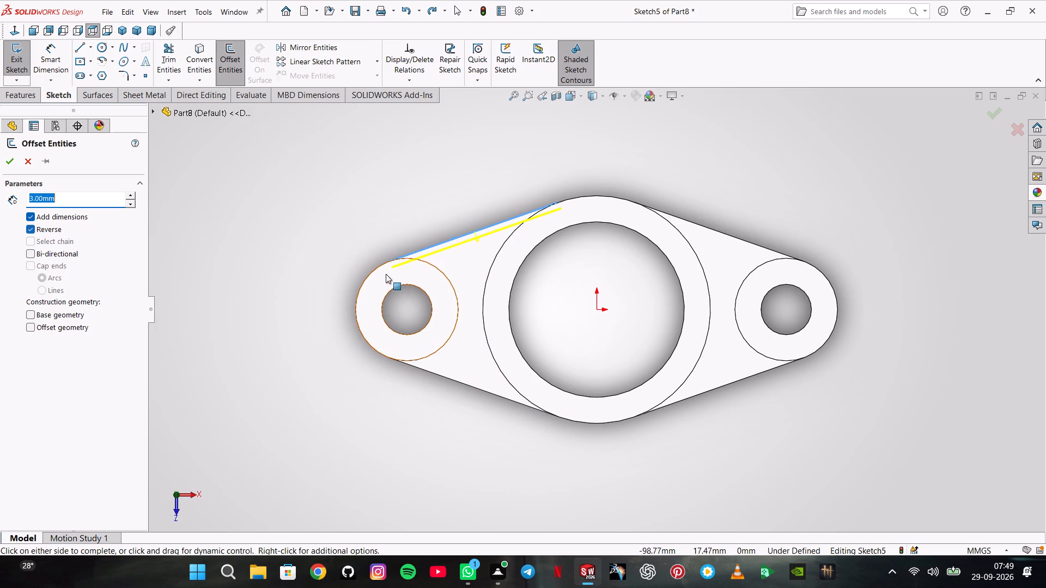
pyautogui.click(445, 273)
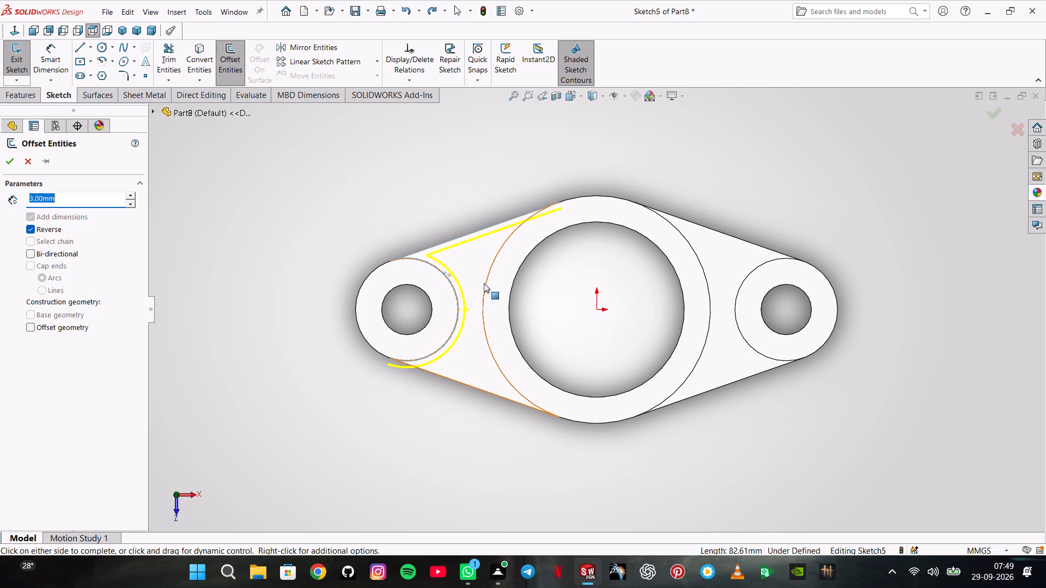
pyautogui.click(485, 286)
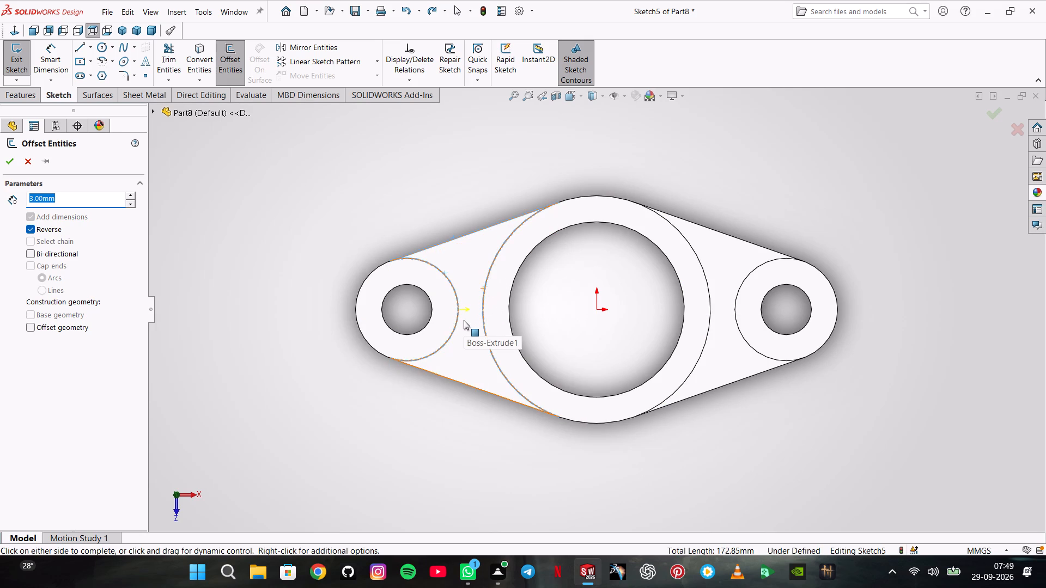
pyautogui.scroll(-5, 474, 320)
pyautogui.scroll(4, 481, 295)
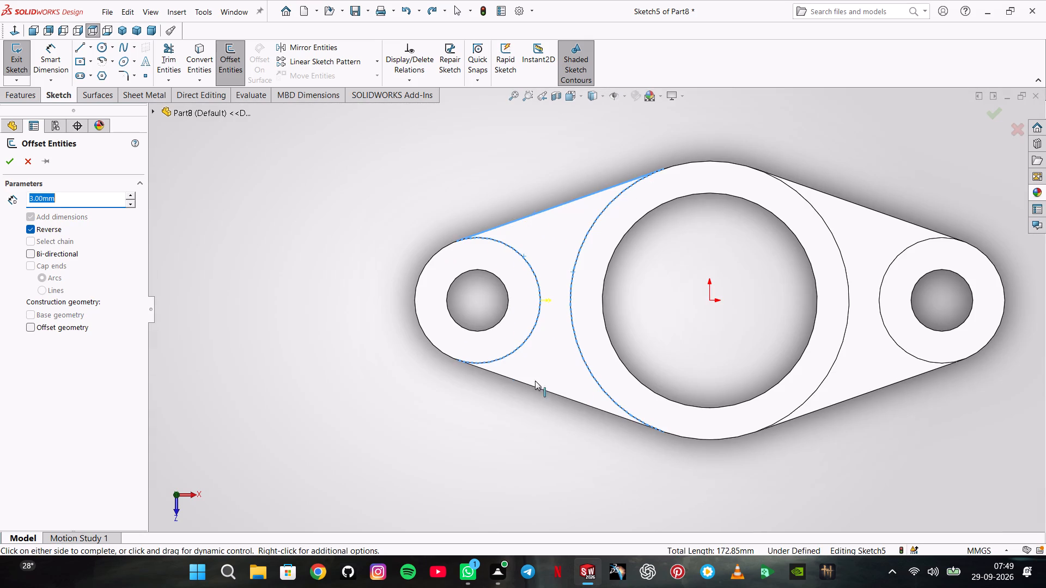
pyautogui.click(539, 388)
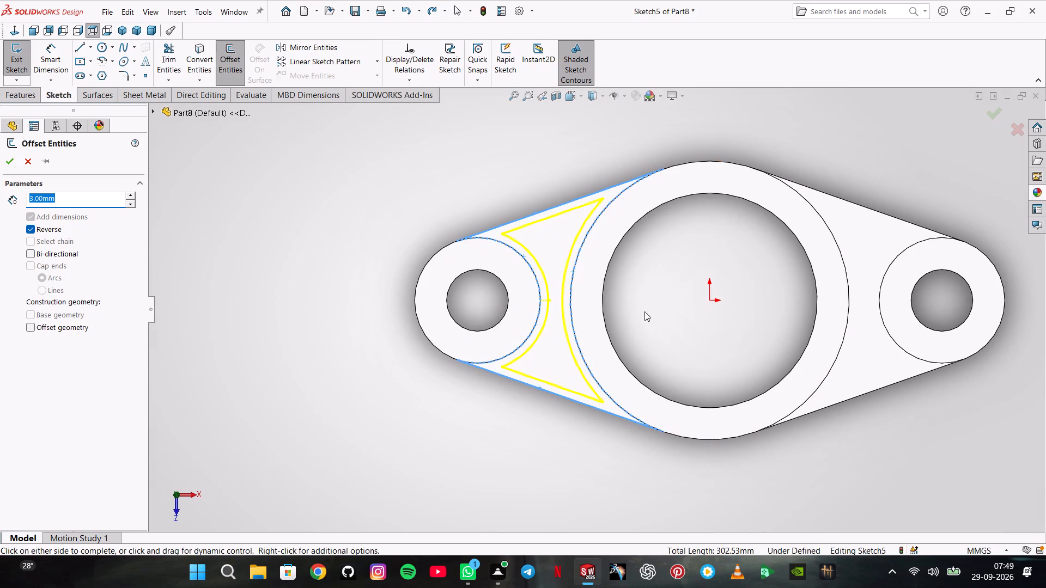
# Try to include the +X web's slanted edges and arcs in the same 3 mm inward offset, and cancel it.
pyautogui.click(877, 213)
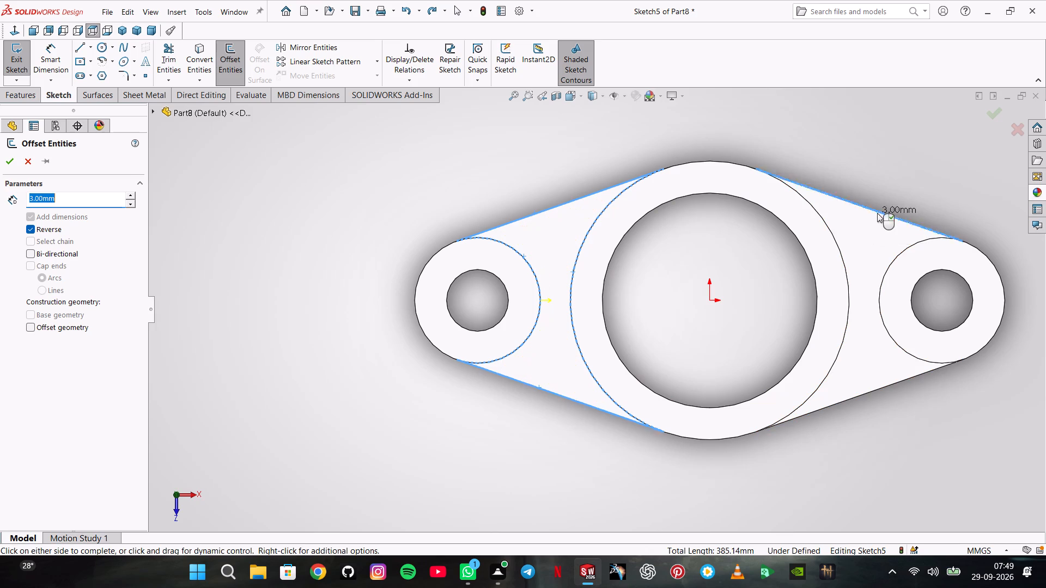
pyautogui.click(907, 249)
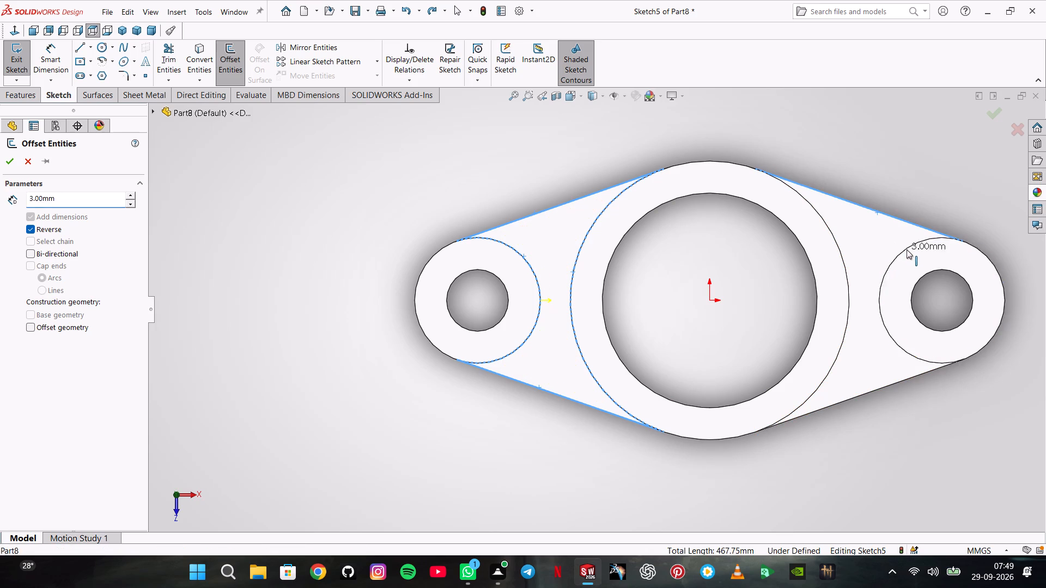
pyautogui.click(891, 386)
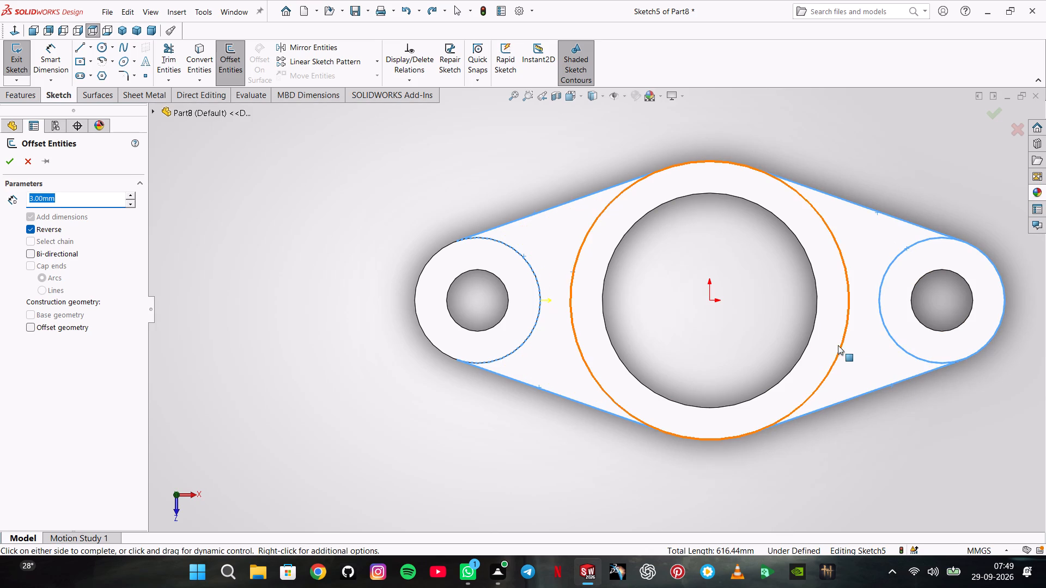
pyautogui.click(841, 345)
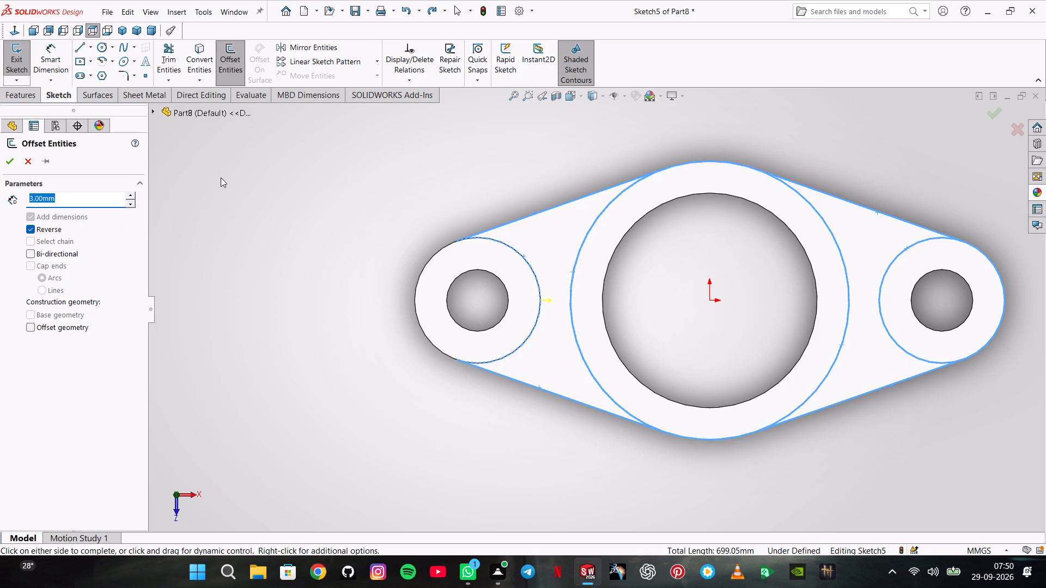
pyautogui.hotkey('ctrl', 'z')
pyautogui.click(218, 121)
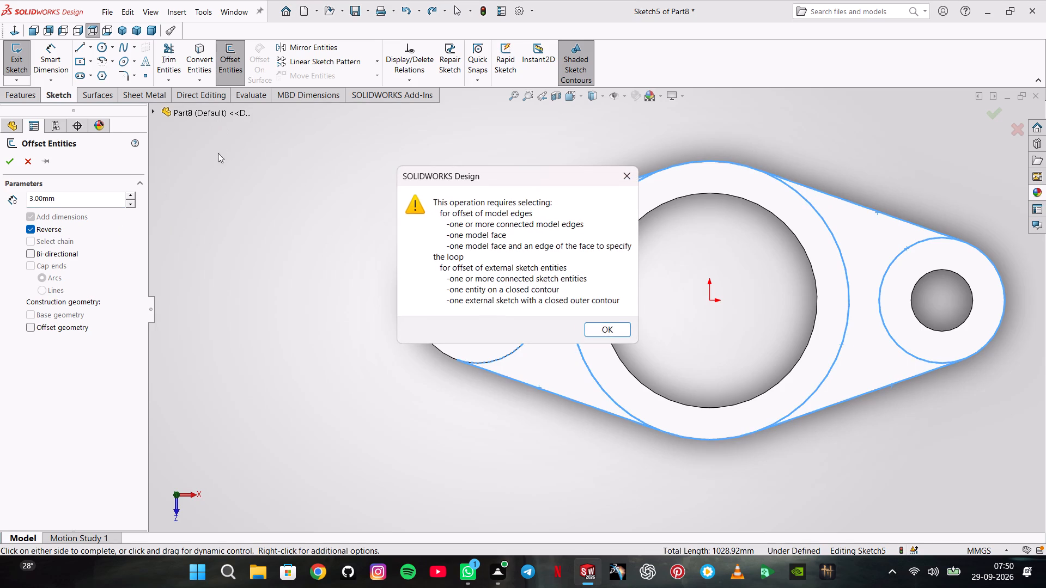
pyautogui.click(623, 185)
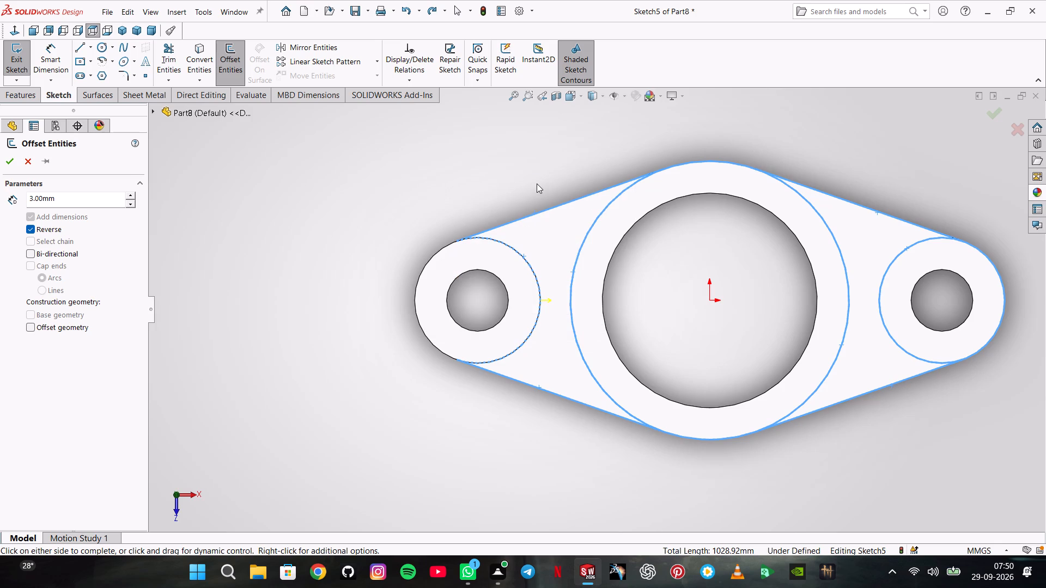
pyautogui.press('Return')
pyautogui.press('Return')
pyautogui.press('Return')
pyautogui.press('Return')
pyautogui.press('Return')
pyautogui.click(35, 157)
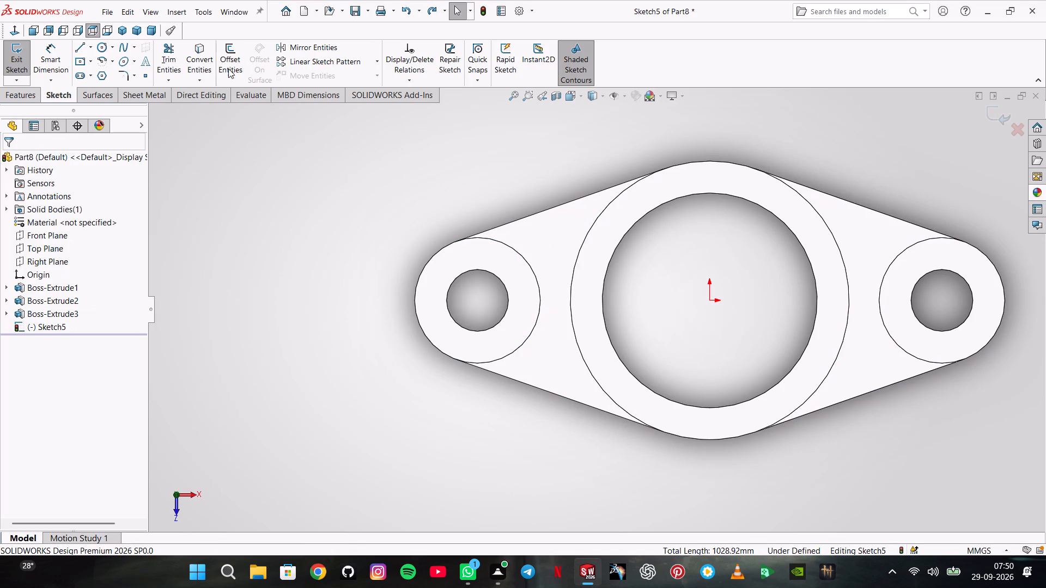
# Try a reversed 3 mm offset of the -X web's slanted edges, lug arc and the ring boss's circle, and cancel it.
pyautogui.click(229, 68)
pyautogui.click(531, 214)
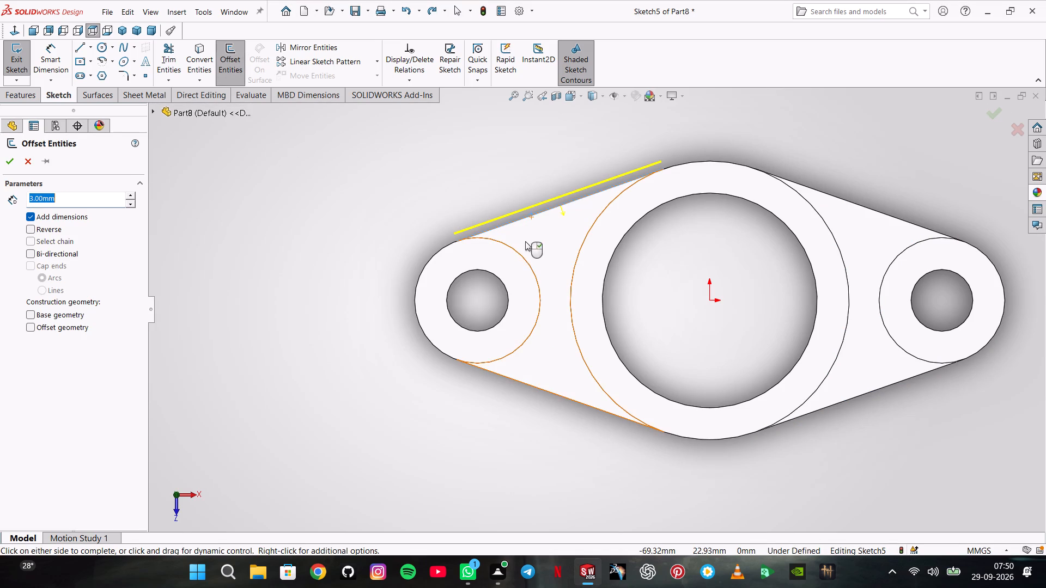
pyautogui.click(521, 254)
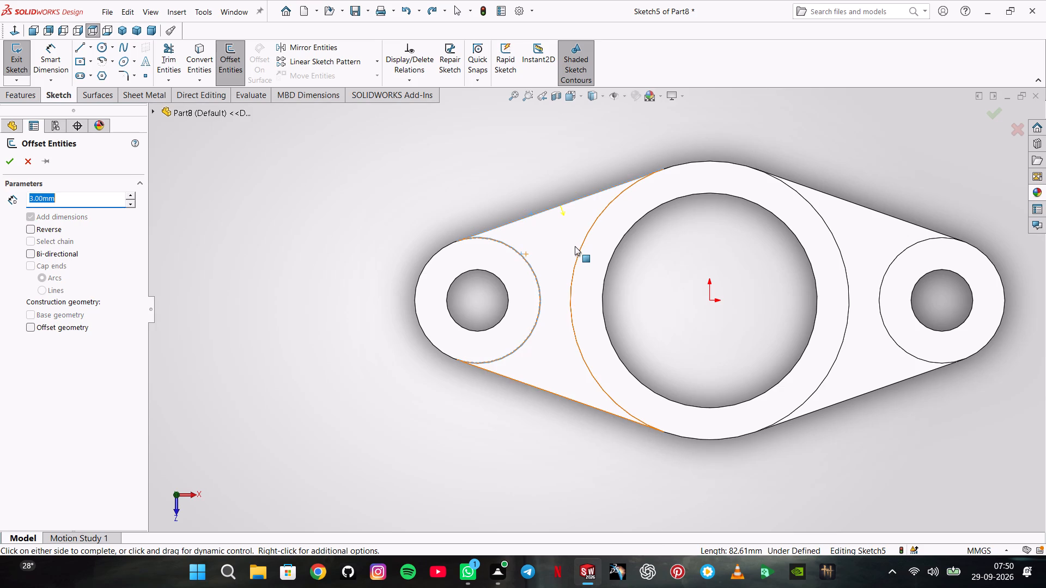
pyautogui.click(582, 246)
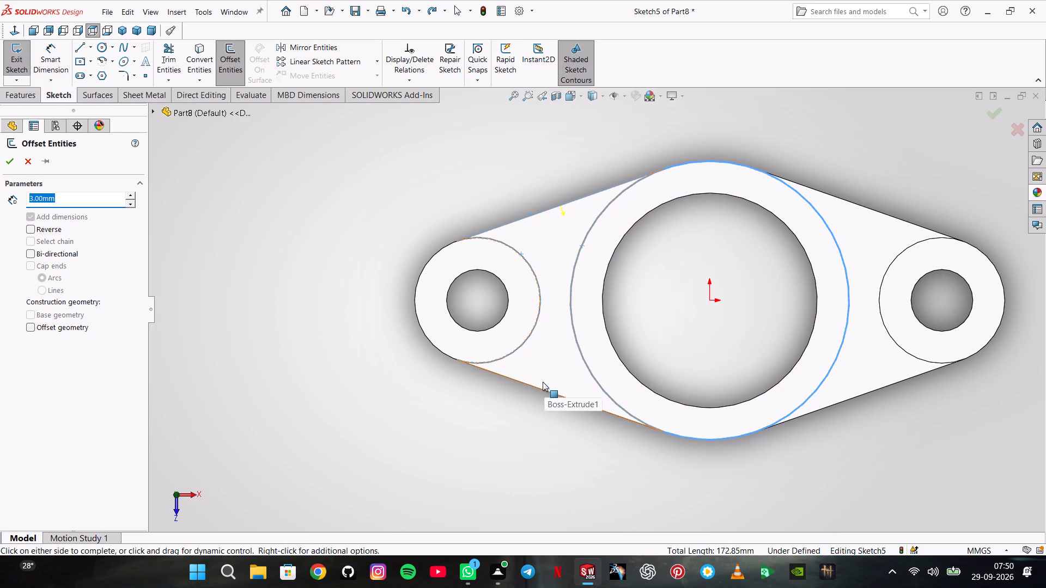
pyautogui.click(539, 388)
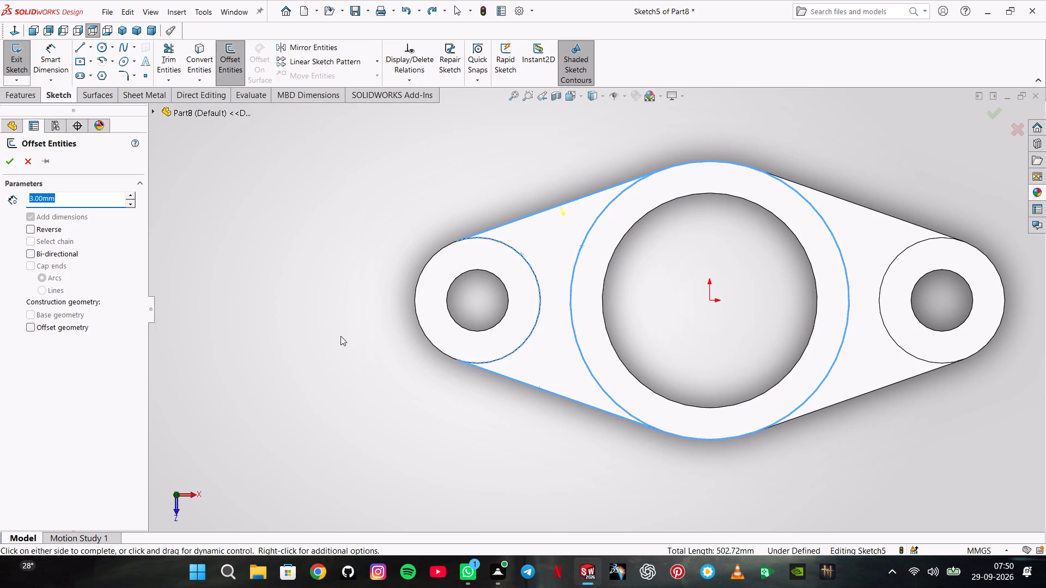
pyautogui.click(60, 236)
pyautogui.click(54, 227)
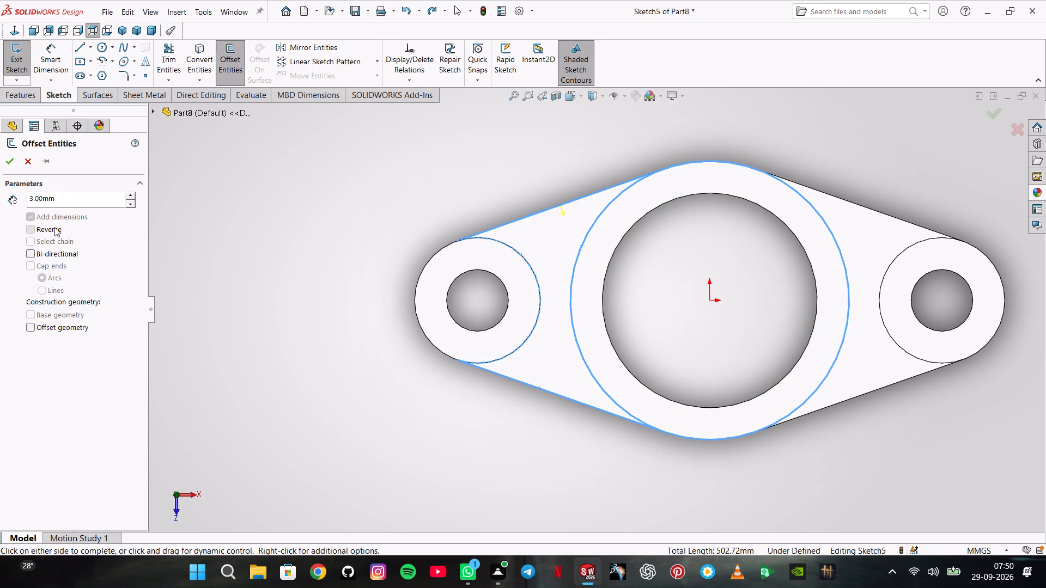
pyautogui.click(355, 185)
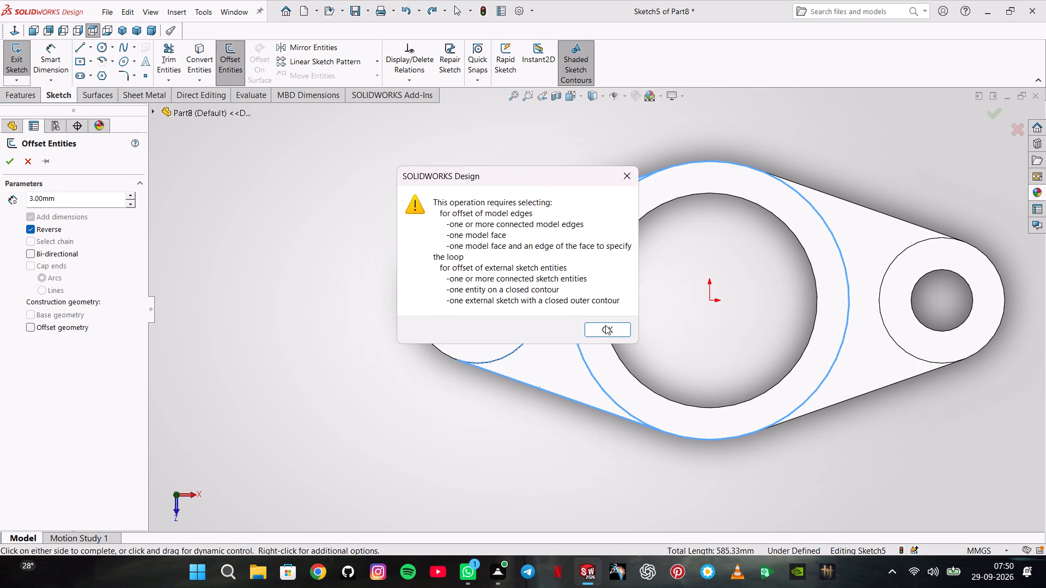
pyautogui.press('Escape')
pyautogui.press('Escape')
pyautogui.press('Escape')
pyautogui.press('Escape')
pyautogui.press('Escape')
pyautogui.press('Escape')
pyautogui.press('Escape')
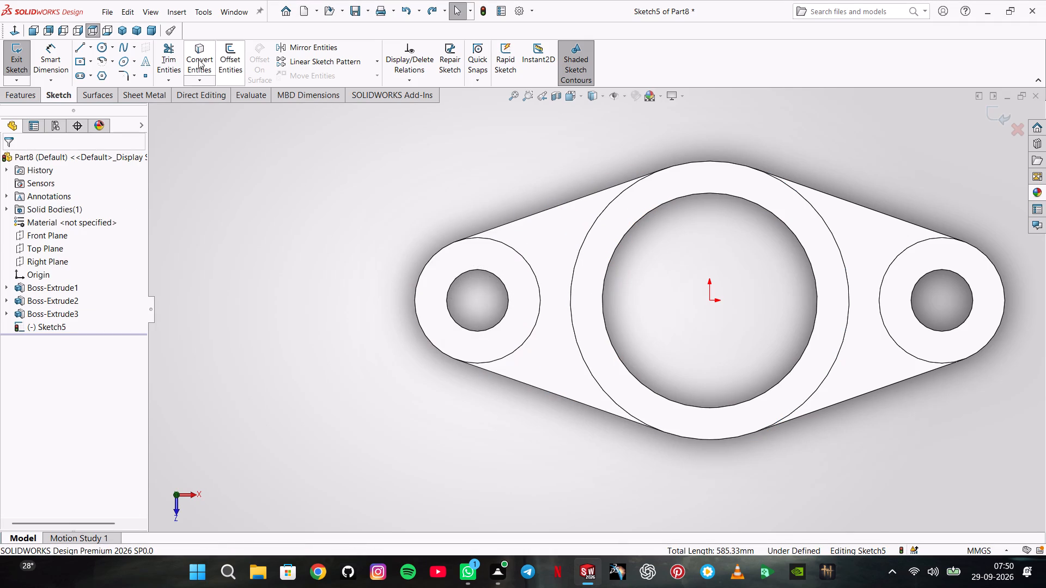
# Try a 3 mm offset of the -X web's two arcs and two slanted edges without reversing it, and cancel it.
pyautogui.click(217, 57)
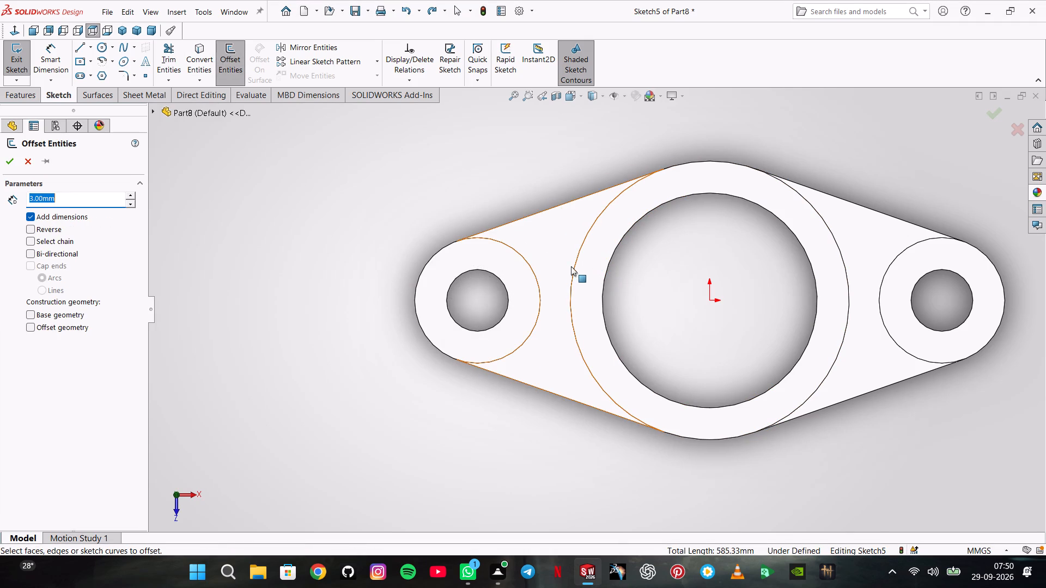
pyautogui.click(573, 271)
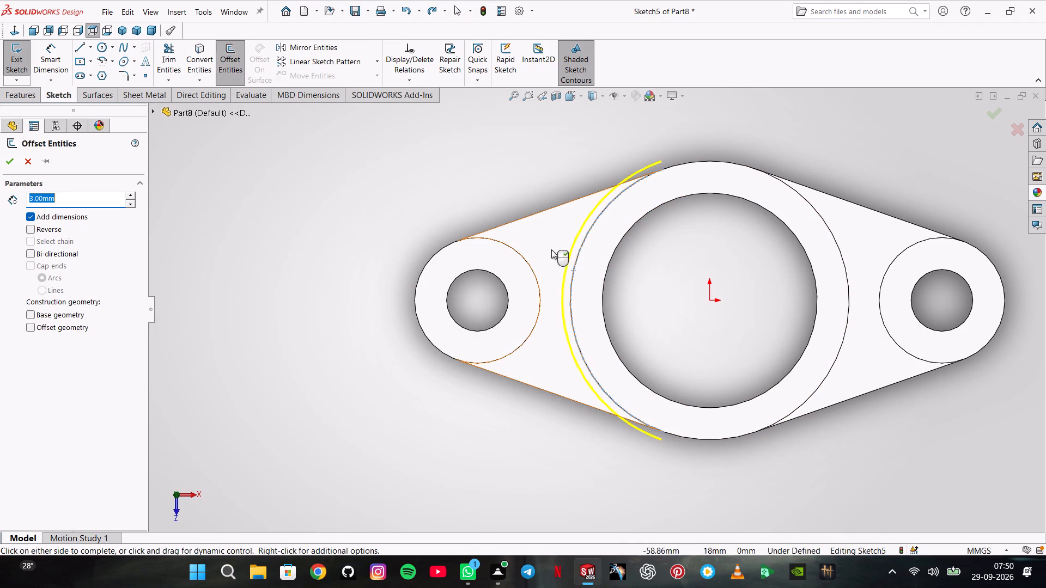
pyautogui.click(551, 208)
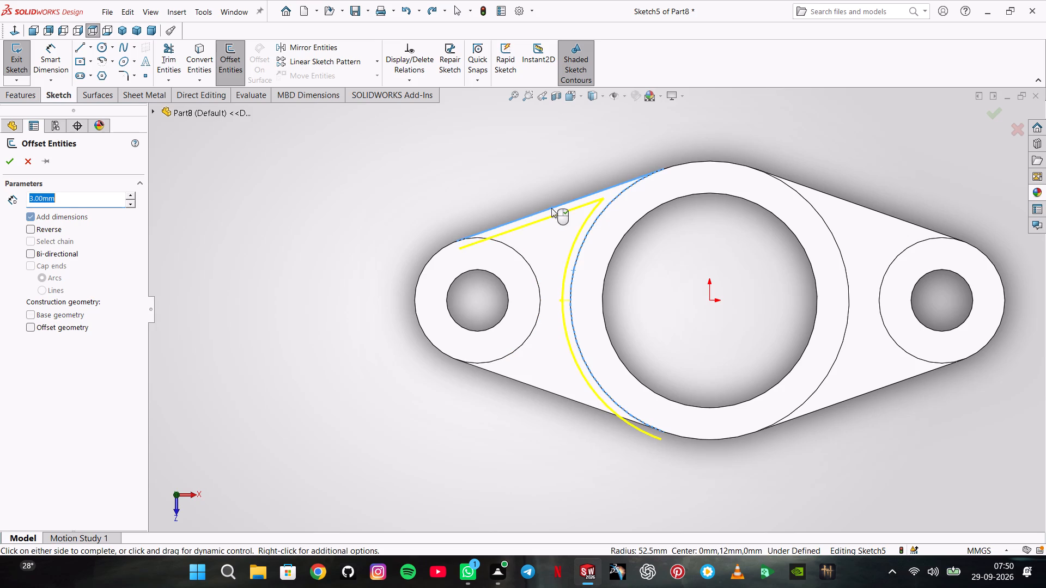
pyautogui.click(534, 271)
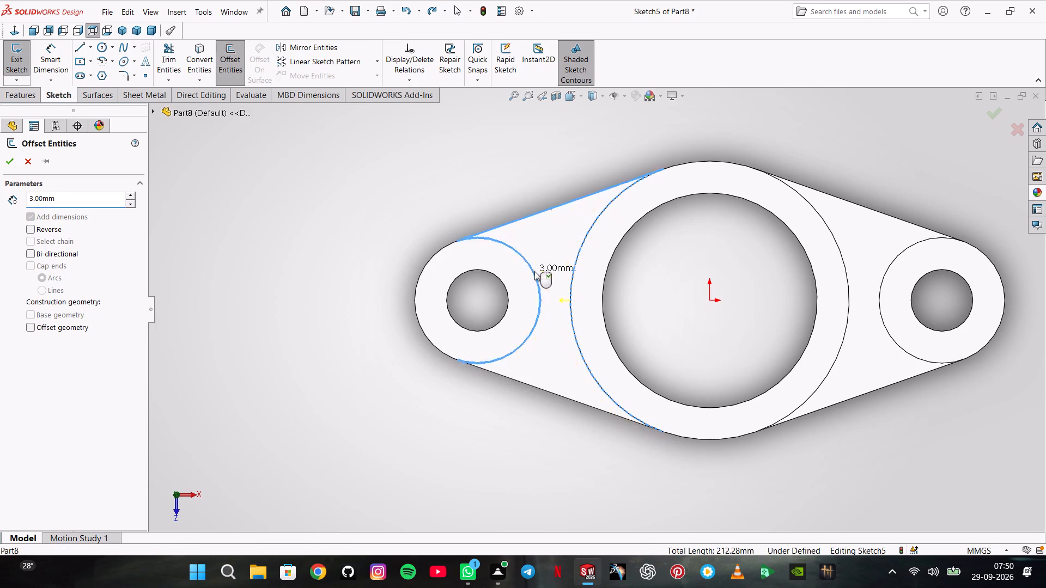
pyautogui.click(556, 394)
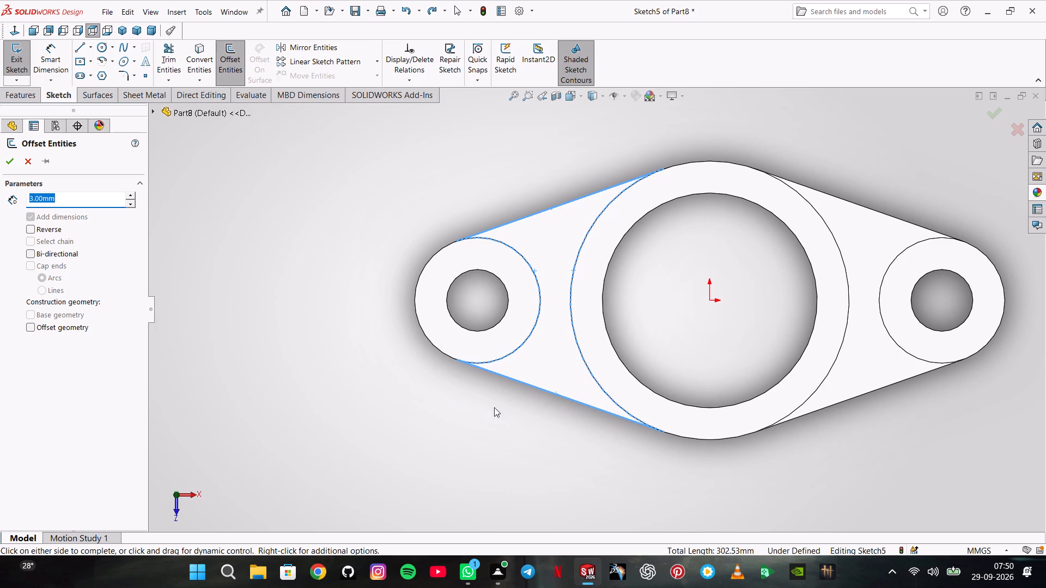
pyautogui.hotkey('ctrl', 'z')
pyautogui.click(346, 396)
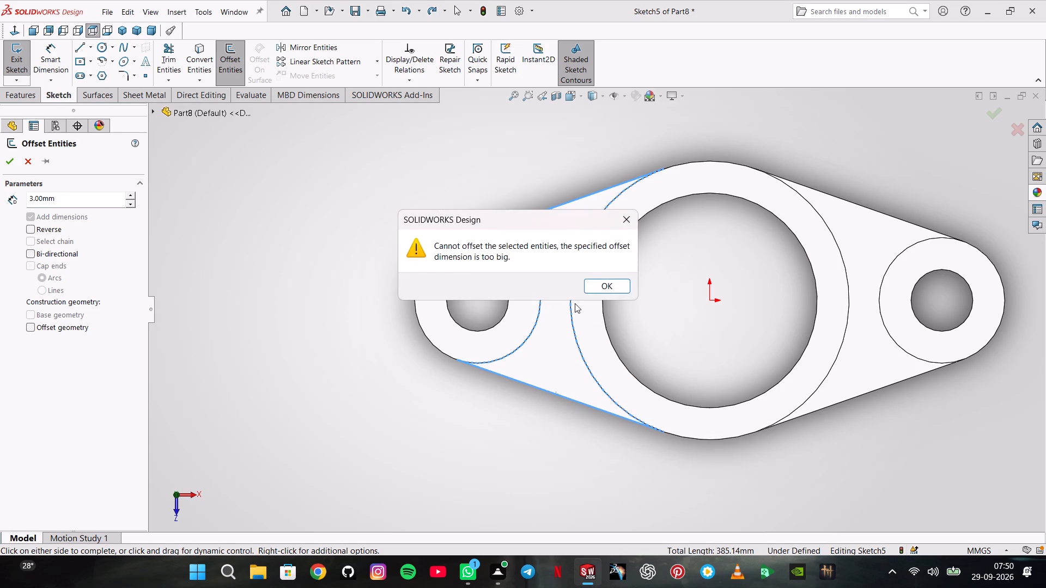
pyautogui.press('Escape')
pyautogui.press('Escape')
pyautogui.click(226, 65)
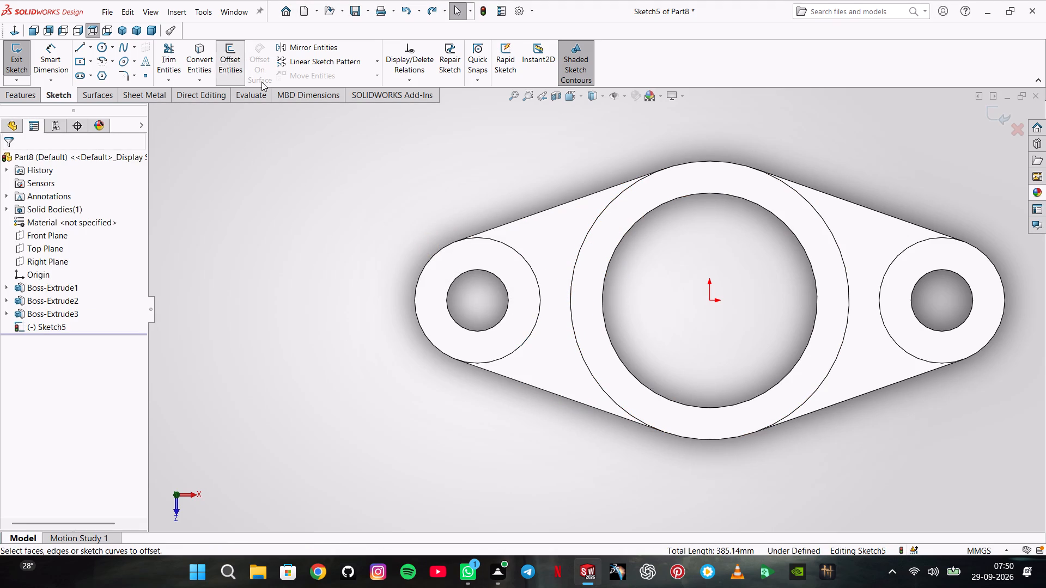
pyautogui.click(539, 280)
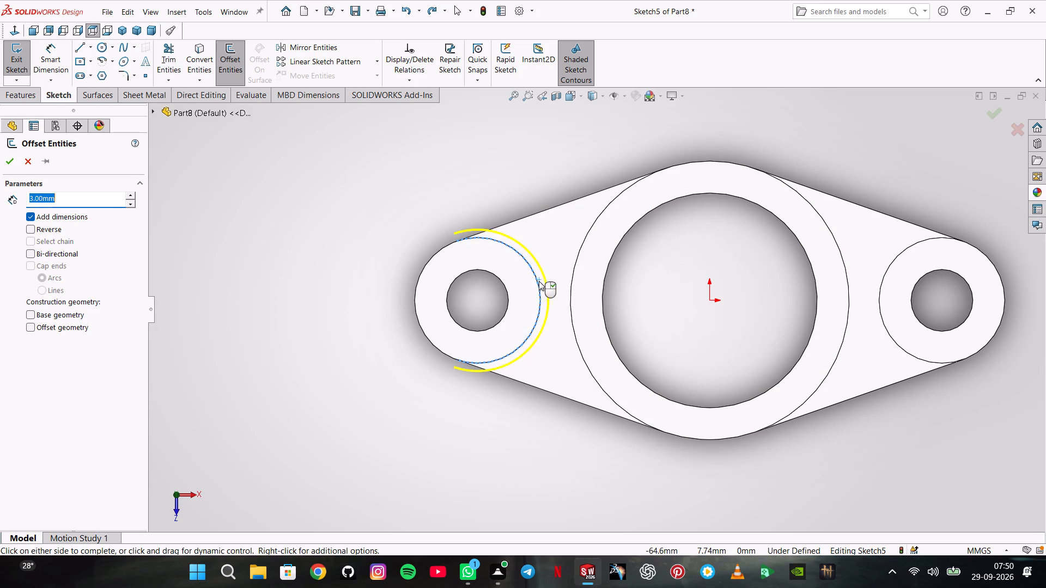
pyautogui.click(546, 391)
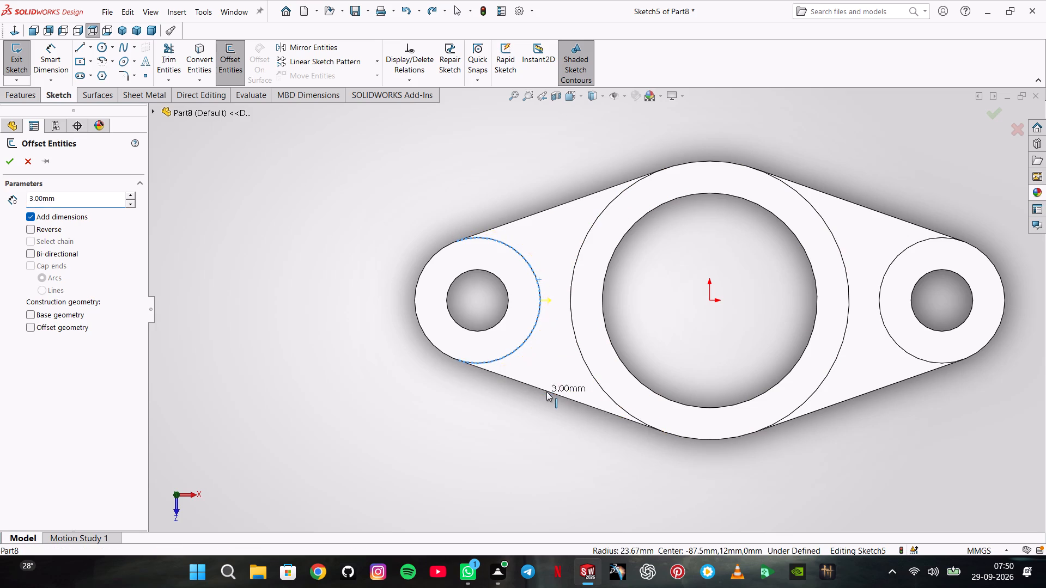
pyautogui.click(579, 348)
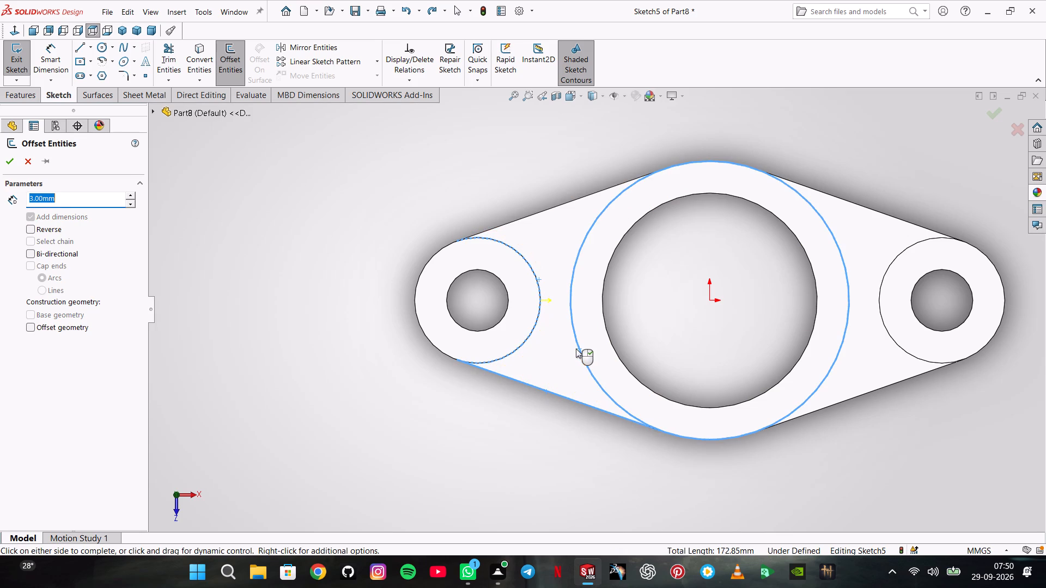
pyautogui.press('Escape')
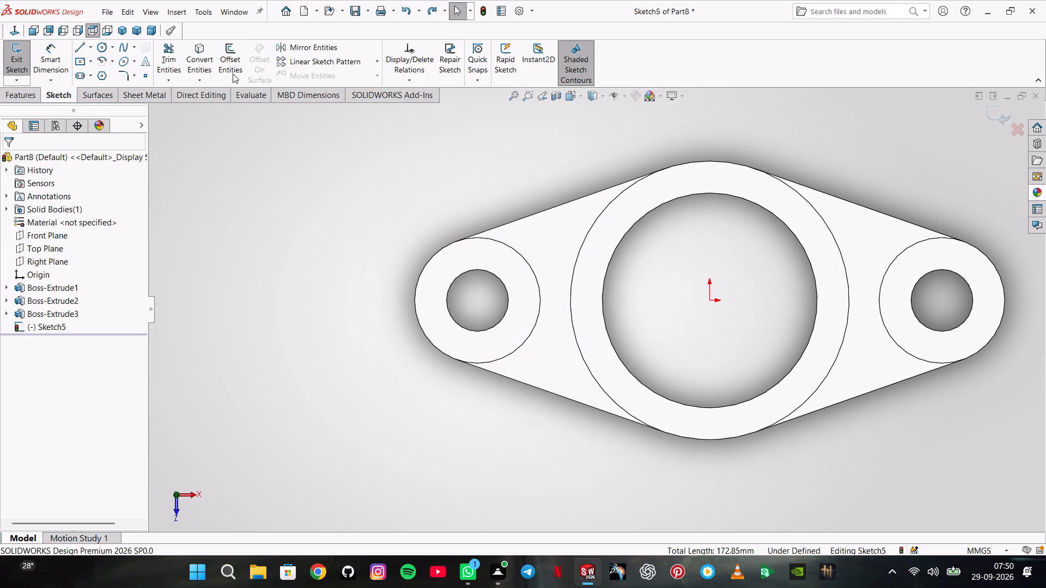
# Apply the Warehouse scene to the model view.
pyautogui.click(234, 73)
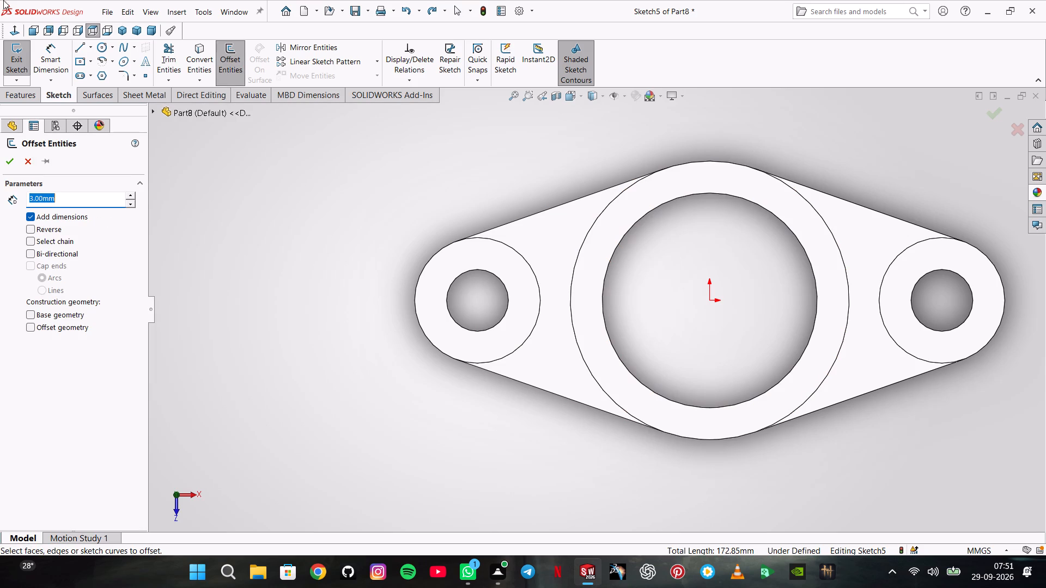
pyautogui.click(659, 97)
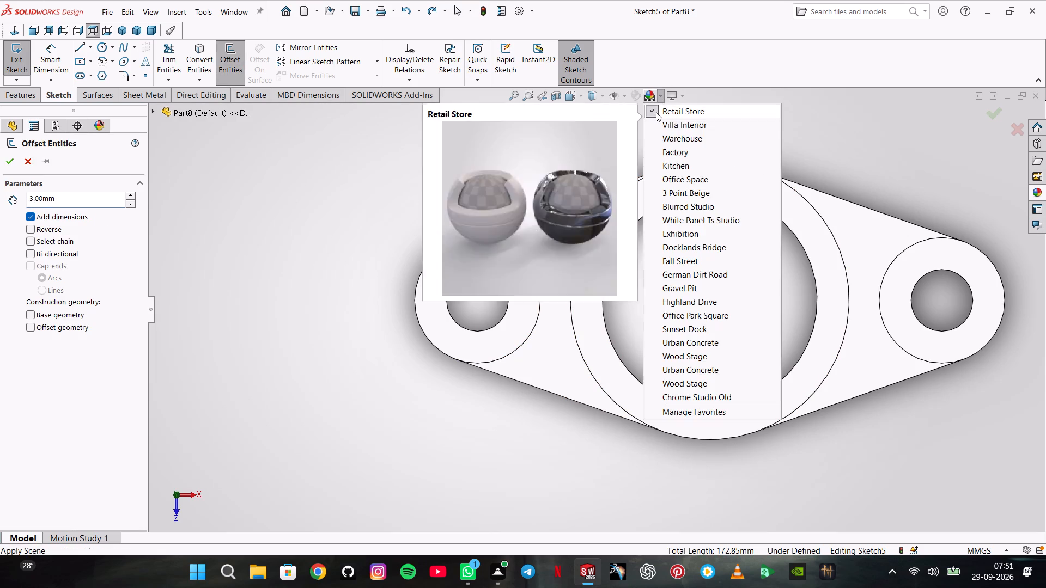
pyautogui.click(662, 142)
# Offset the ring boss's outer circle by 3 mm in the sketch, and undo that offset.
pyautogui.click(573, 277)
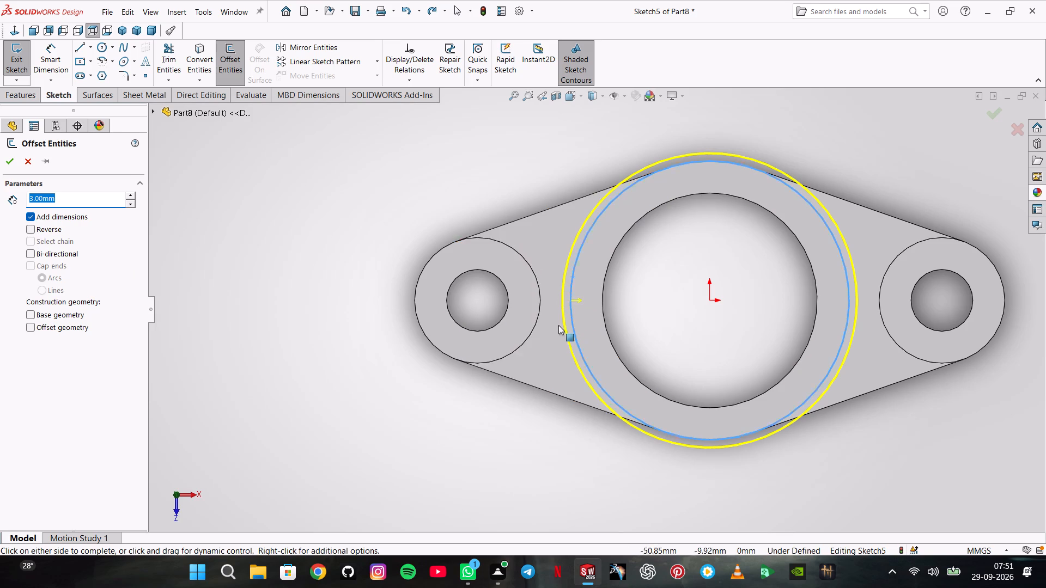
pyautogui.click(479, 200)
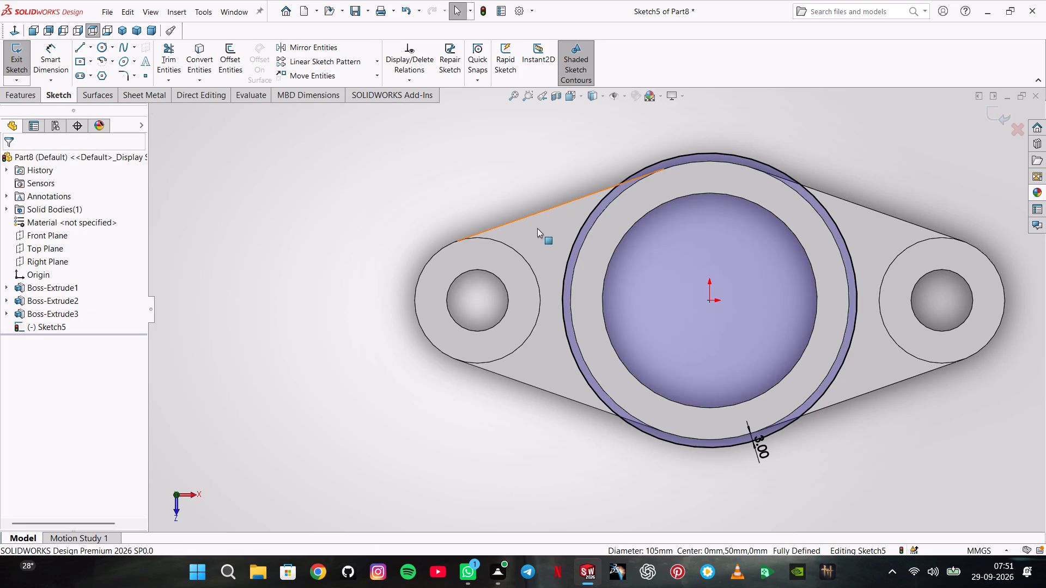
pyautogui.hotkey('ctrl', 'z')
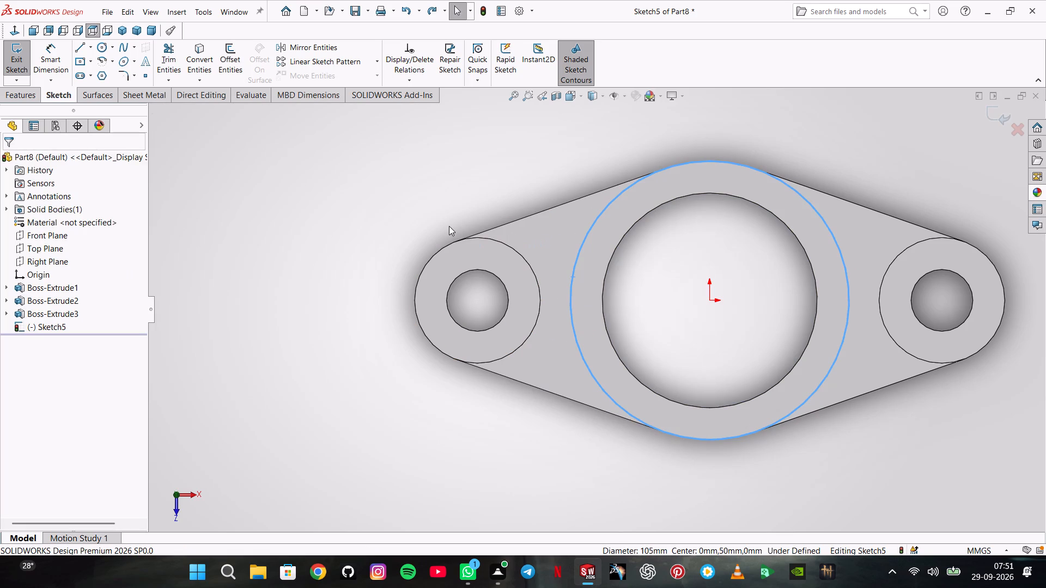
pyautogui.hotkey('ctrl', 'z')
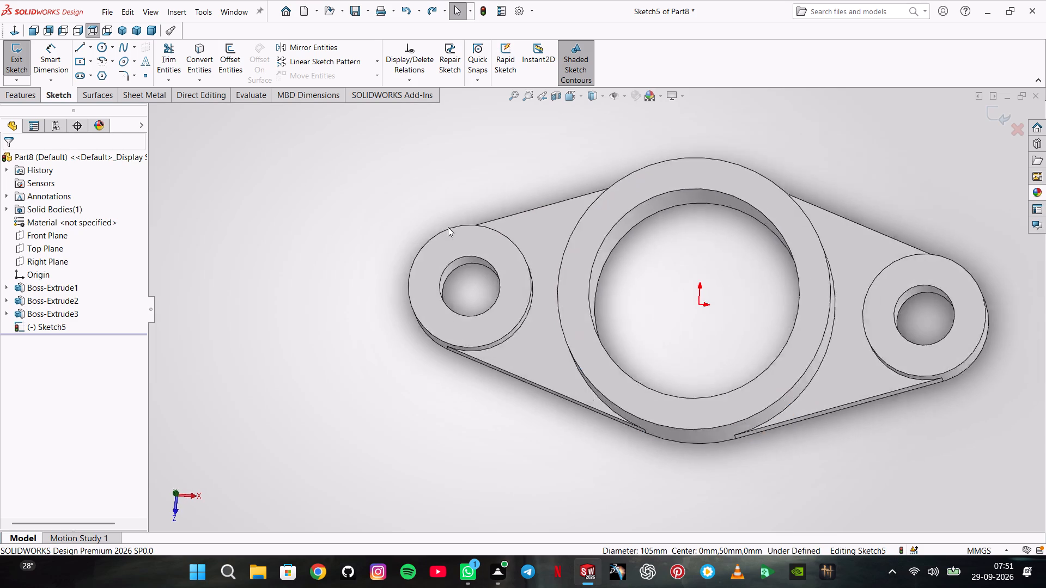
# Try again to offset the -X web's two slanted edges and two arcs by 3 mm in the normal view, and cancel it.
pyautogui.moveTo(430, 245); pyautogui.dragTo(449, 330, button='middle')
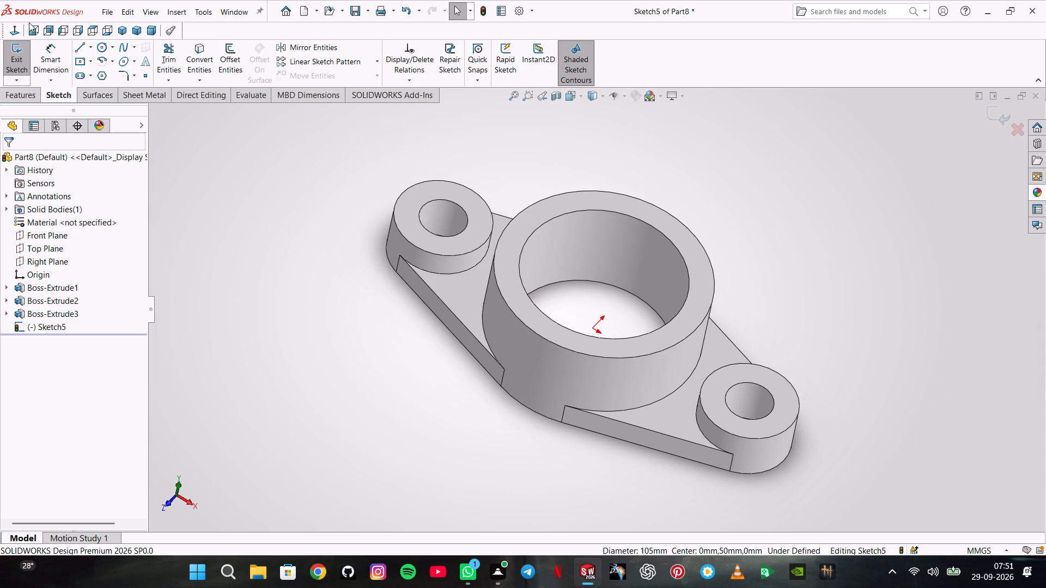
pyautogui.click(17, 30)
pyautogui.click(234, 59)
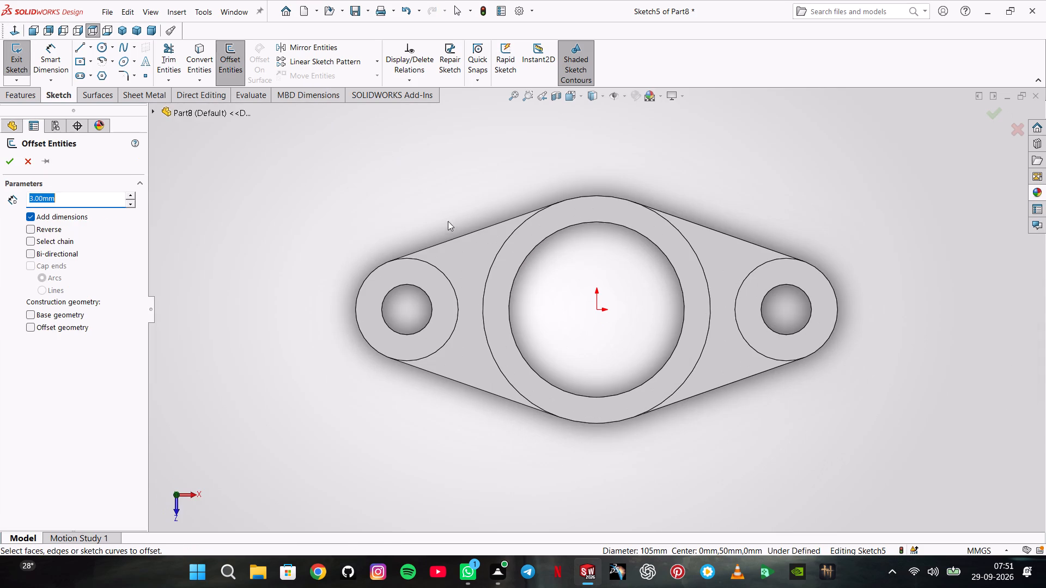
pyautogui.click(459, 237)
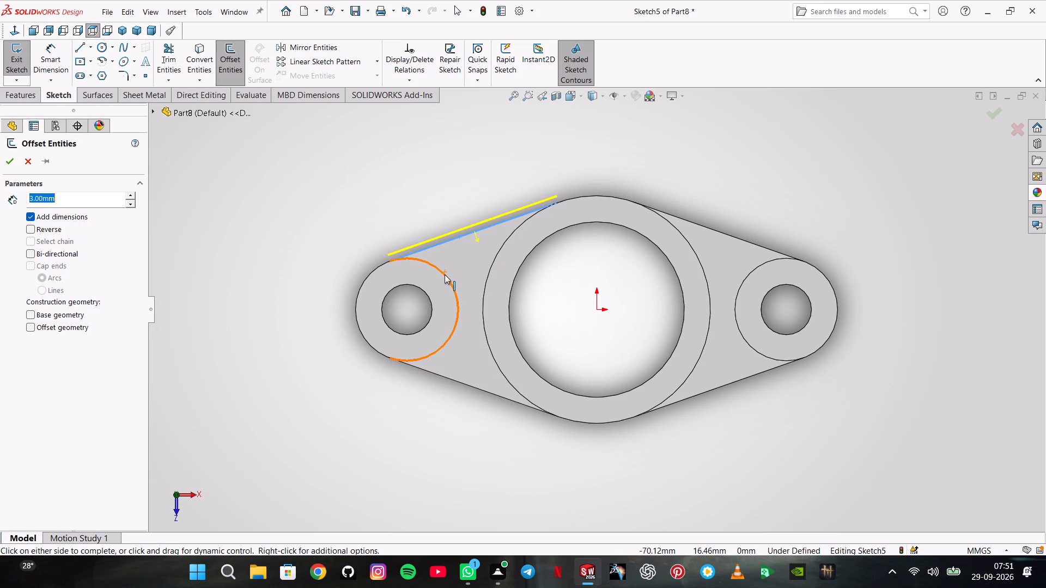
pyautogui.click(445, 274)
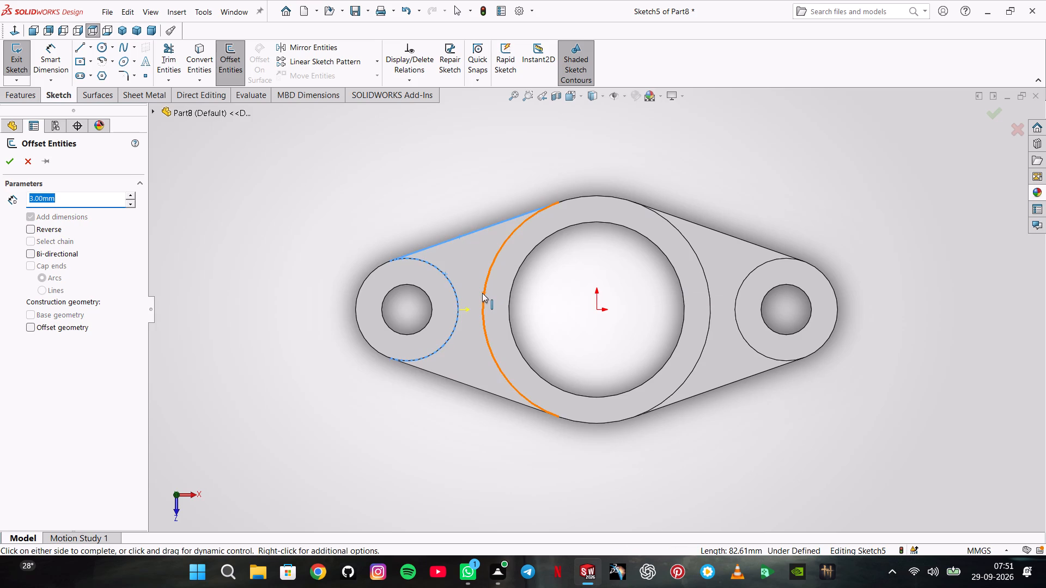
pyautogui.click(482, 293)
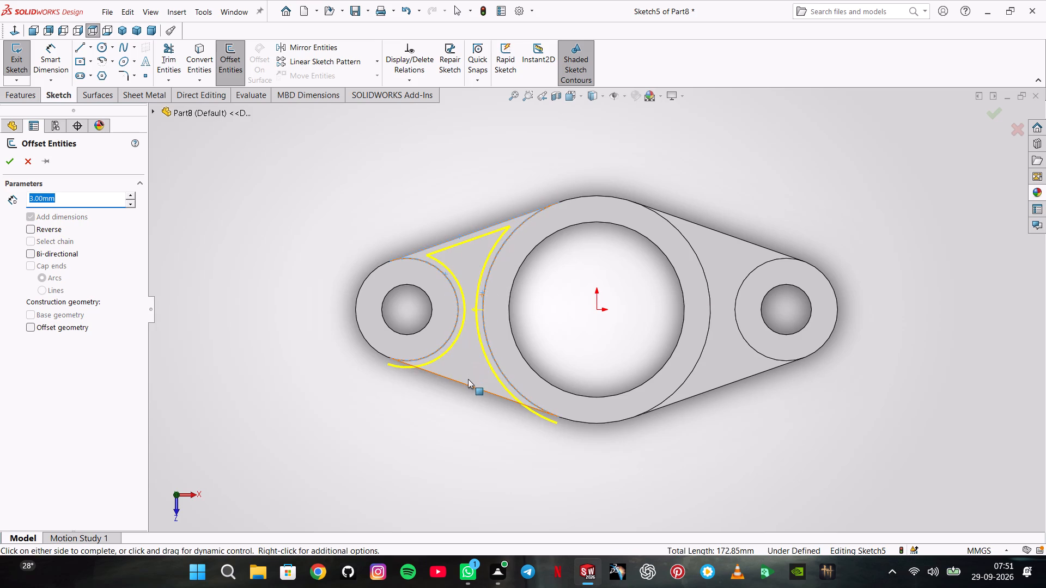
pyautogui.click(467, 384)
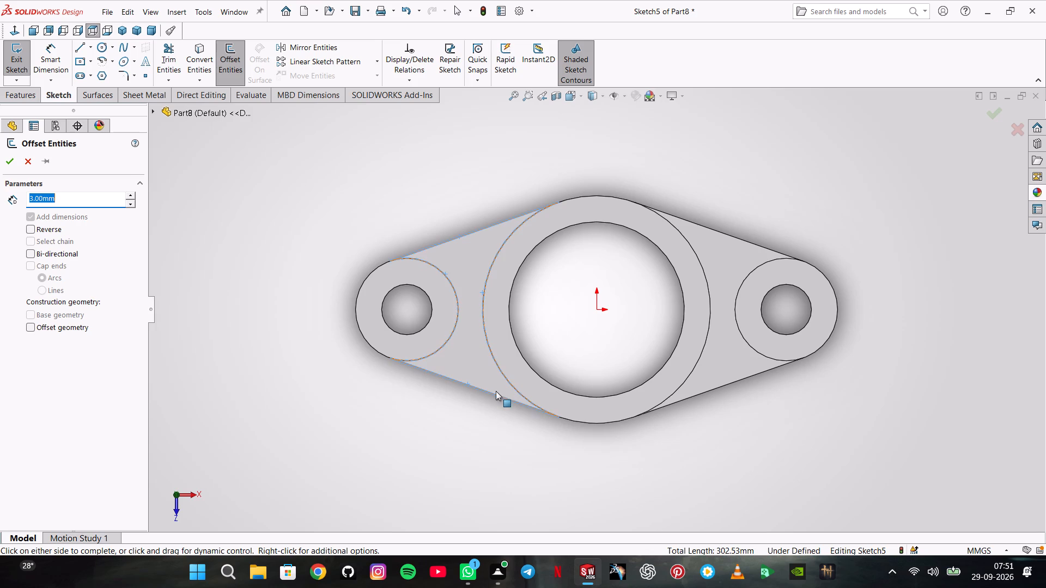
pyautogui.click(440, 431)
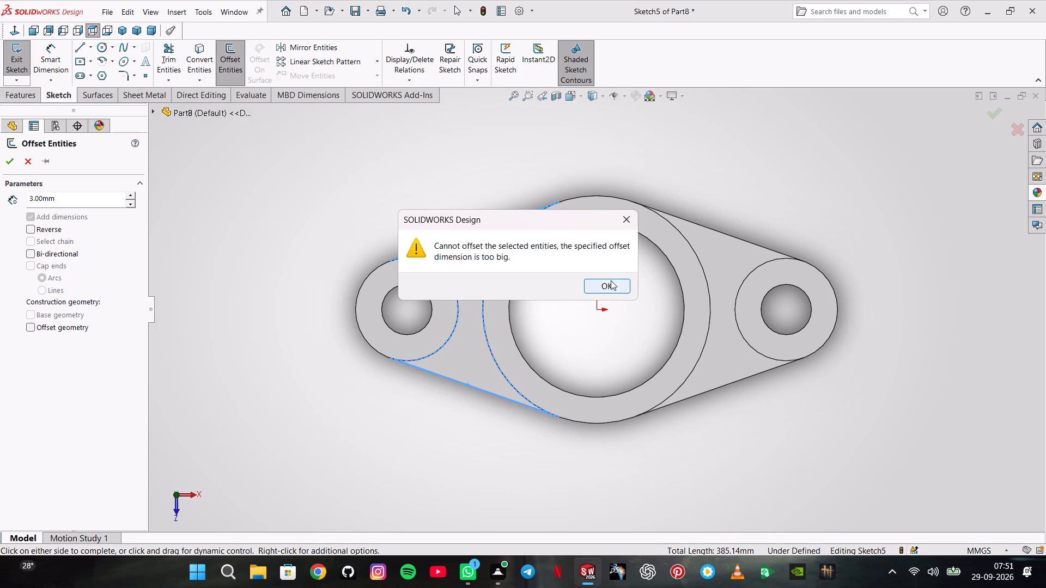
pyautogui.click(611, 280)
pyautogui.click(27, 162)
# Exit the empty web sketch and return to editing the part.
pyautogui.click(450, 179)
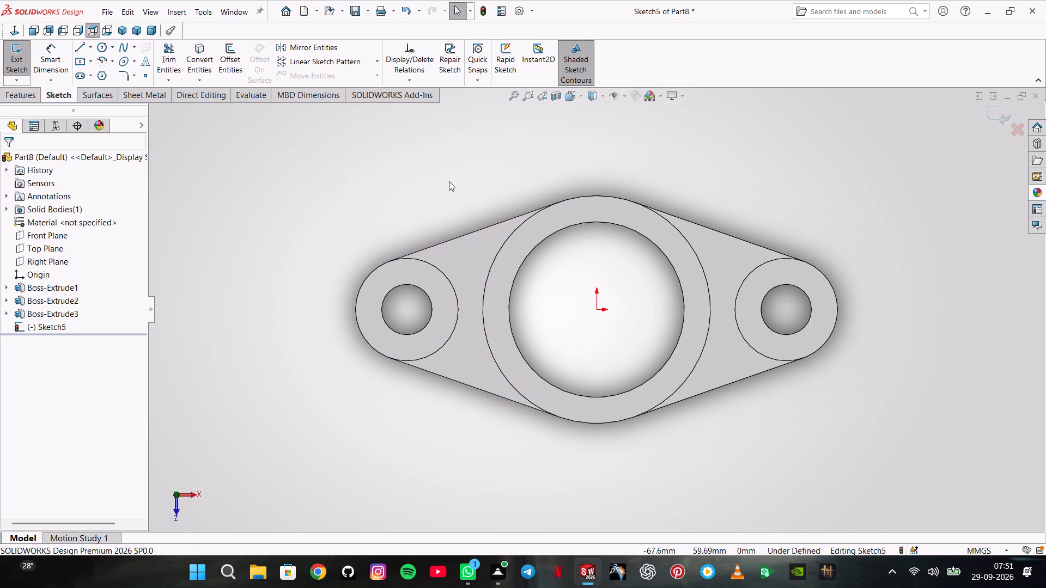
pyautogui.tripleClick(445, 188)
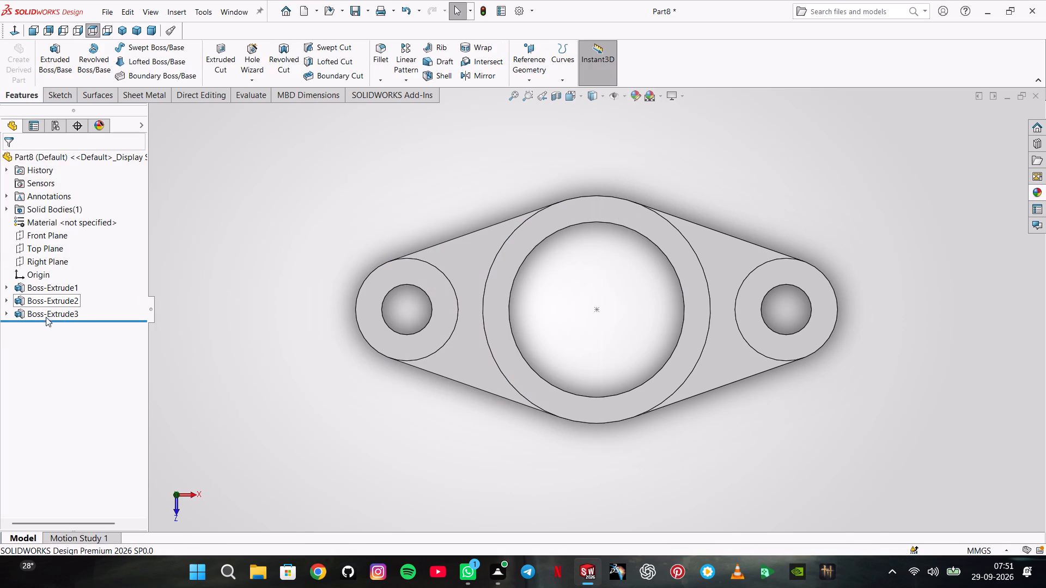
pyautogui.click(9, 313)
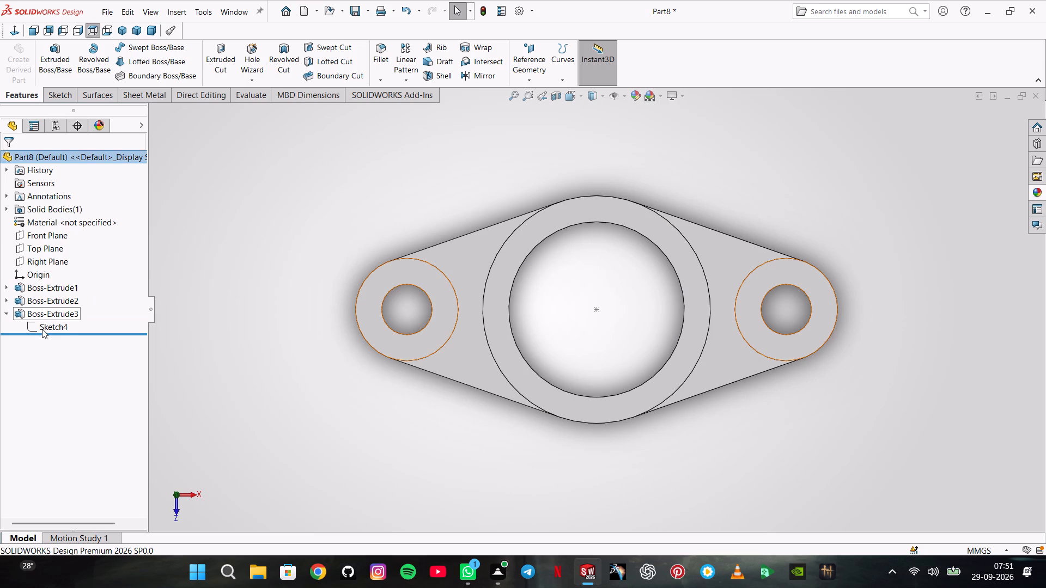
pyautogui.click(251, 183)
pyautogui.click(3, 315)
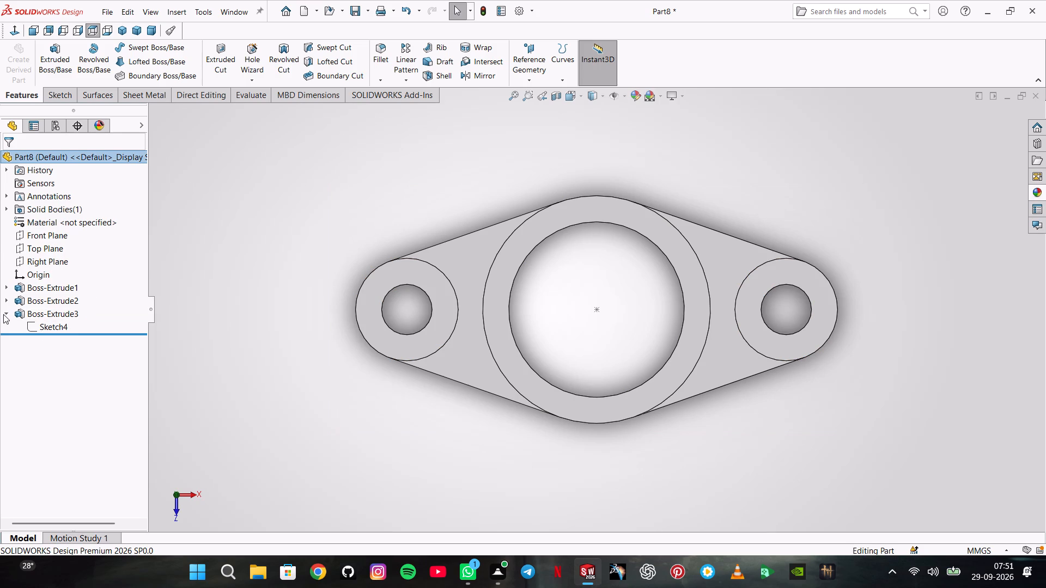
# Start a sketch on the +X web face of the base and offset its outline 3 mm inward.
pyautogui.click(4, 314)
pyautogui.click(726, 248)
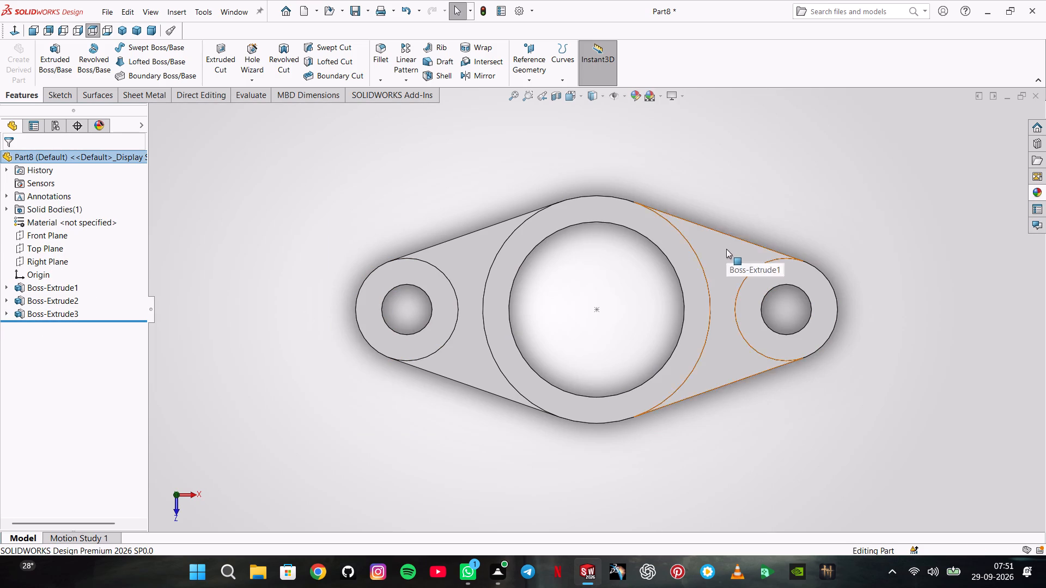
pyautogui.click(774, 219)
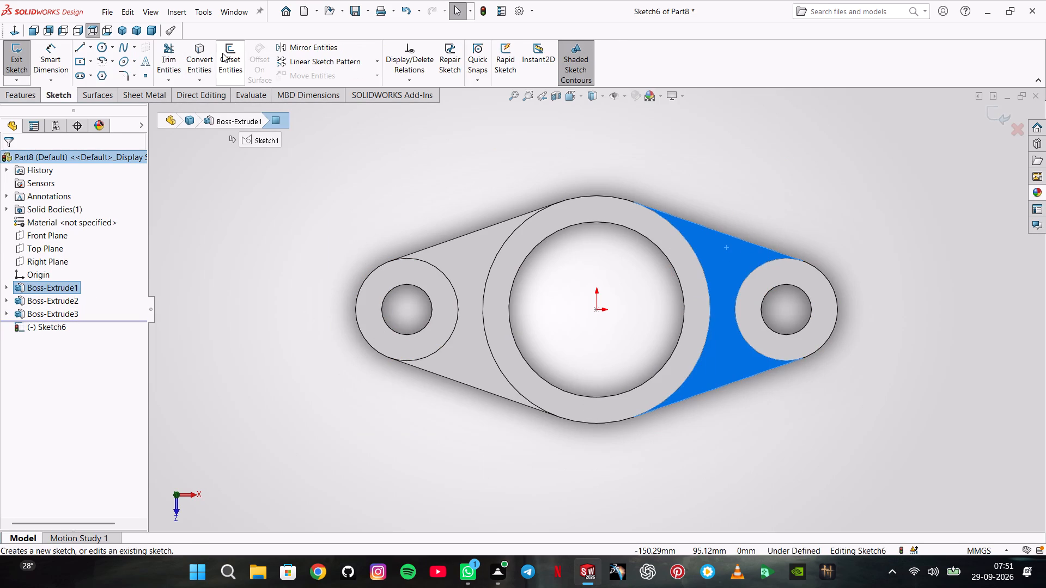
pyautogui.click(239, 50)
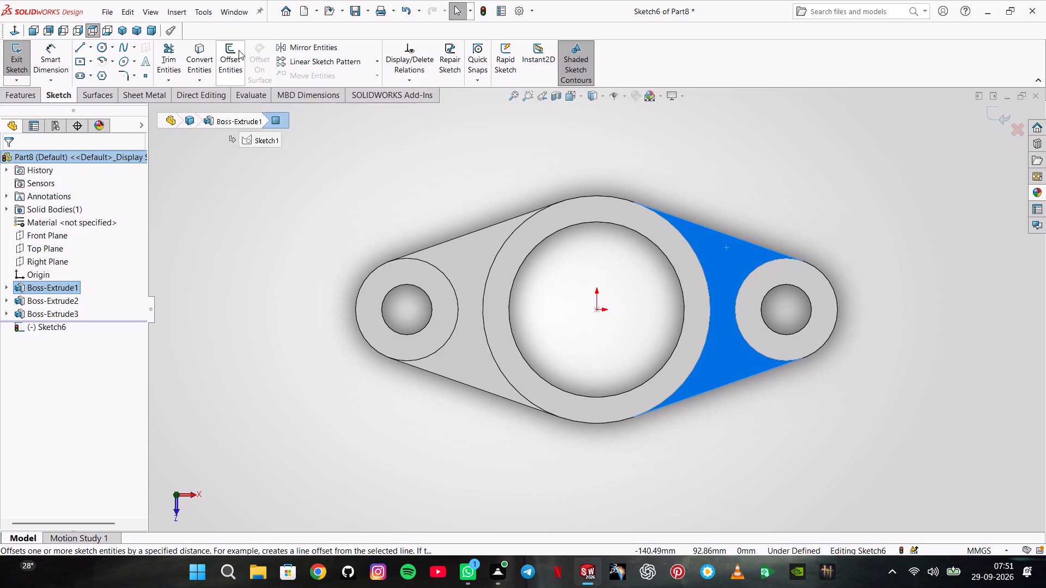
pyautogui.click(34, 232)
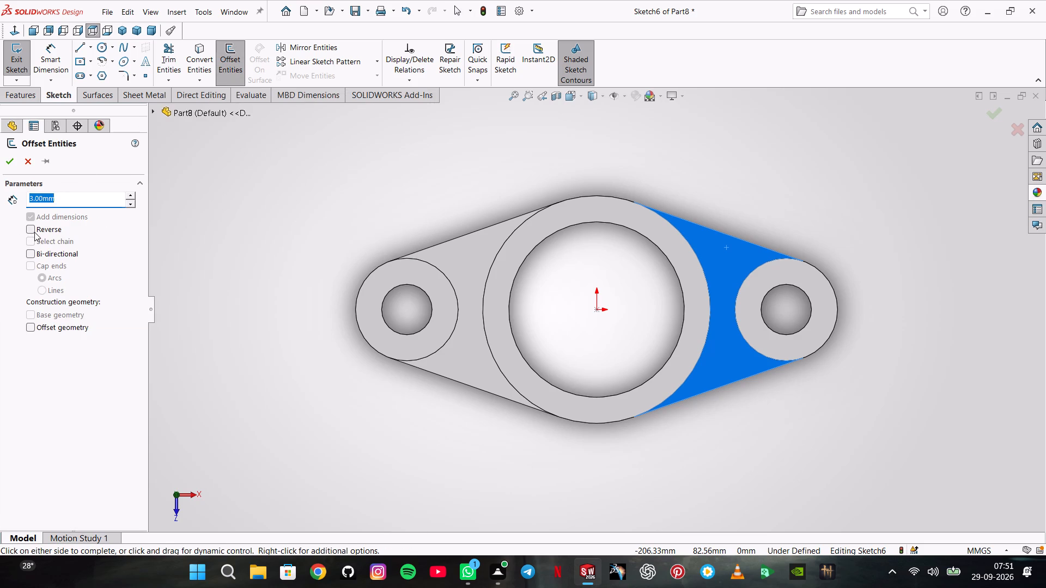
pyautogui.click(12, 160)
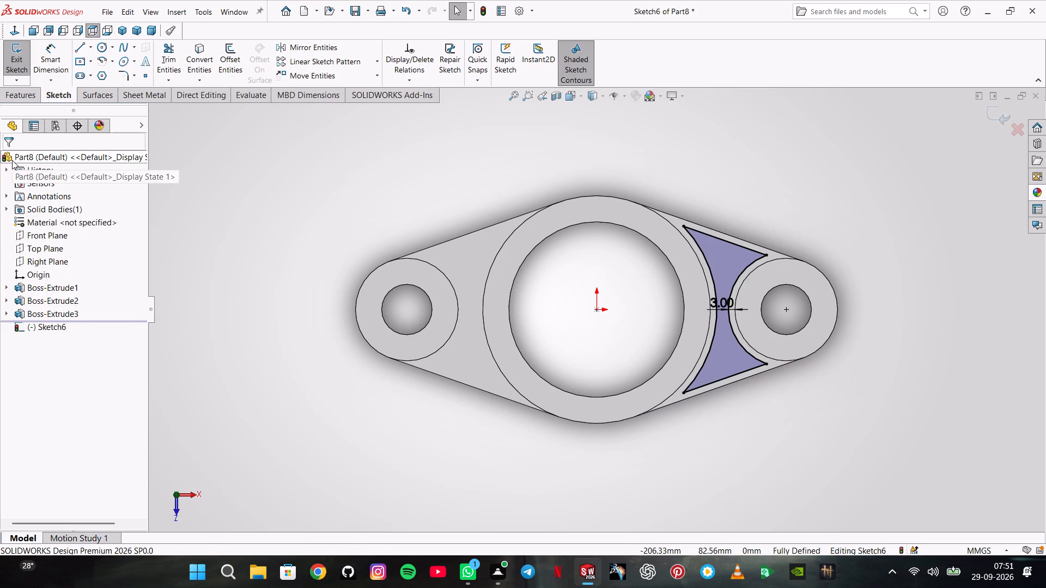
# Offset the -X web face's outline 3 mm inward in the same sketch.
pyautogui.click(221, 68)
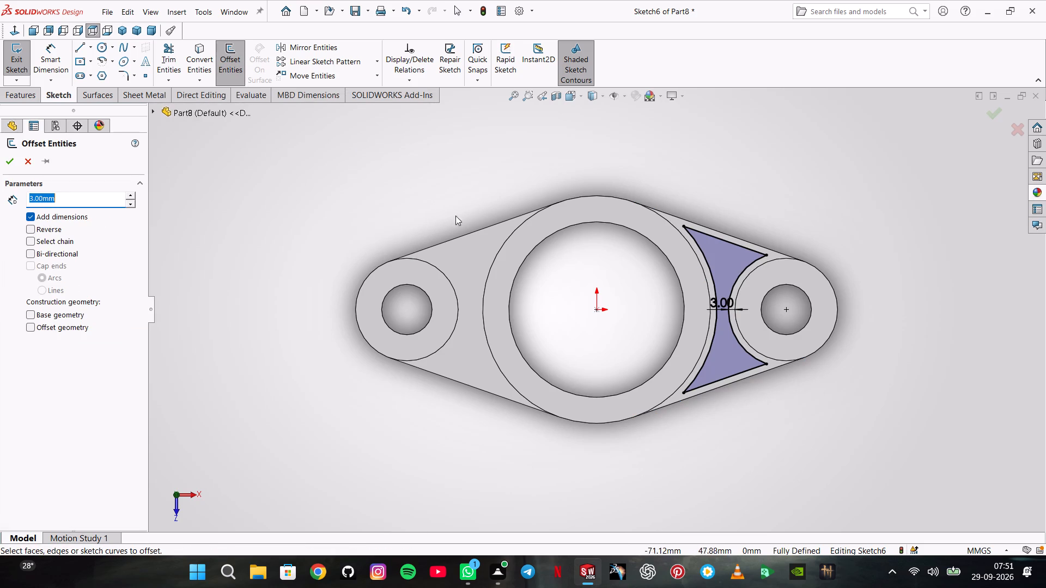
pyautogui.click(482, 244)
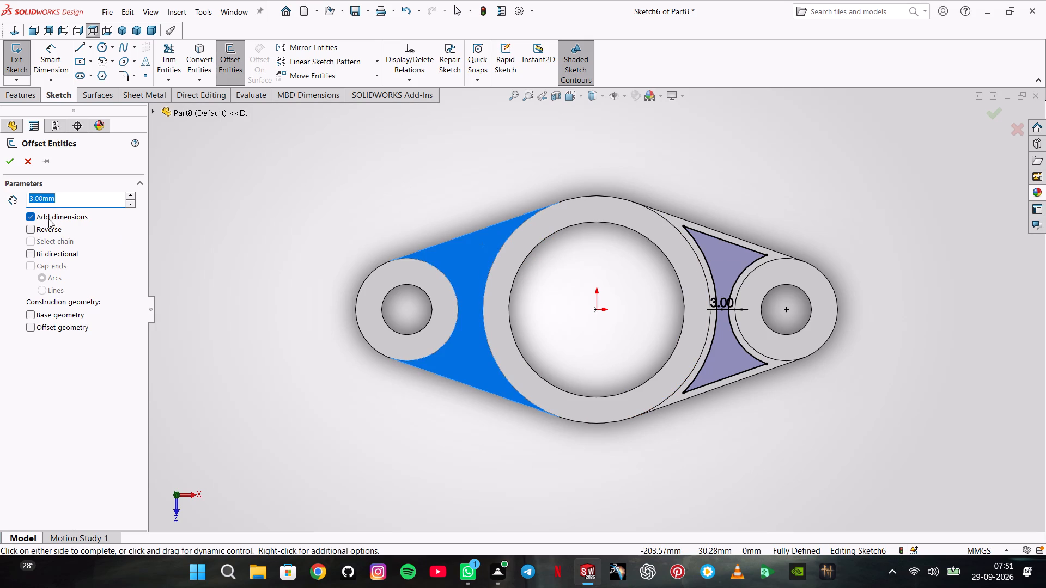
pyautogui.click(49, 225)
pyautogui.click(9, 168)
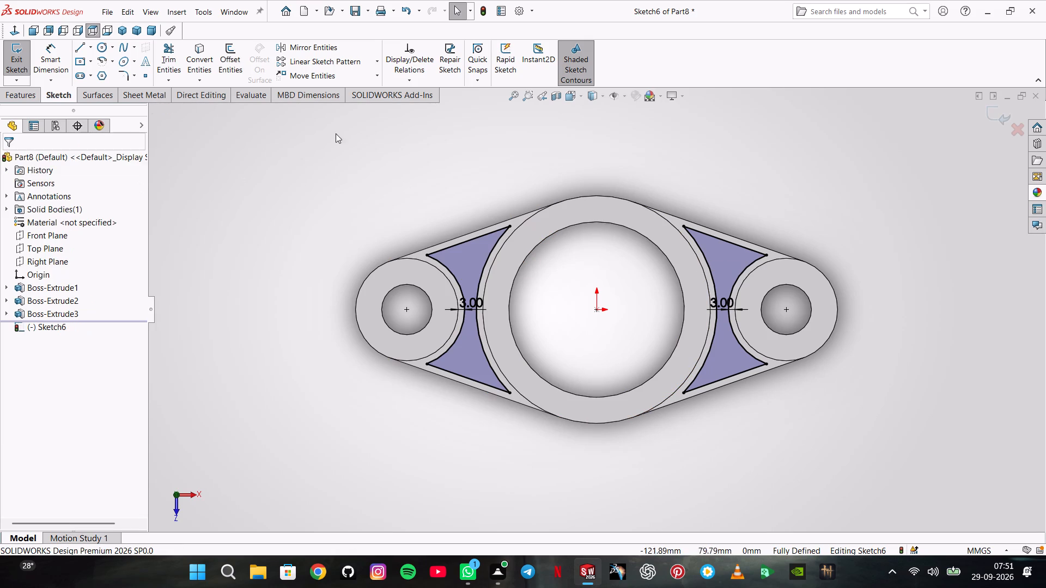
# Add 3 mm sketch fillets to all eight corners of the two offset web profiles.
pyautogui.click(133, 81)
pyautogui.click(121, 80)
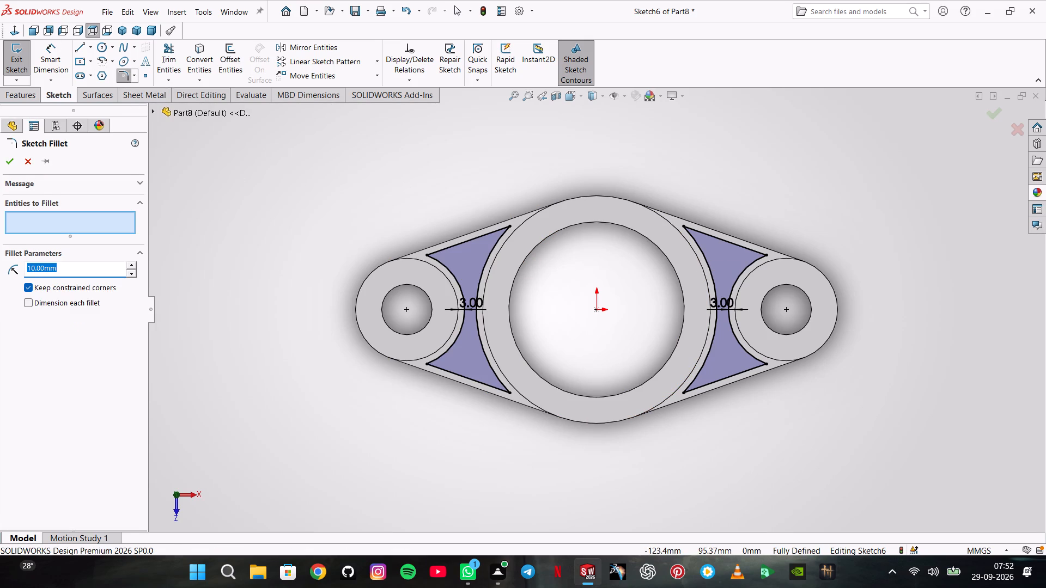
pyautogui.press('3')
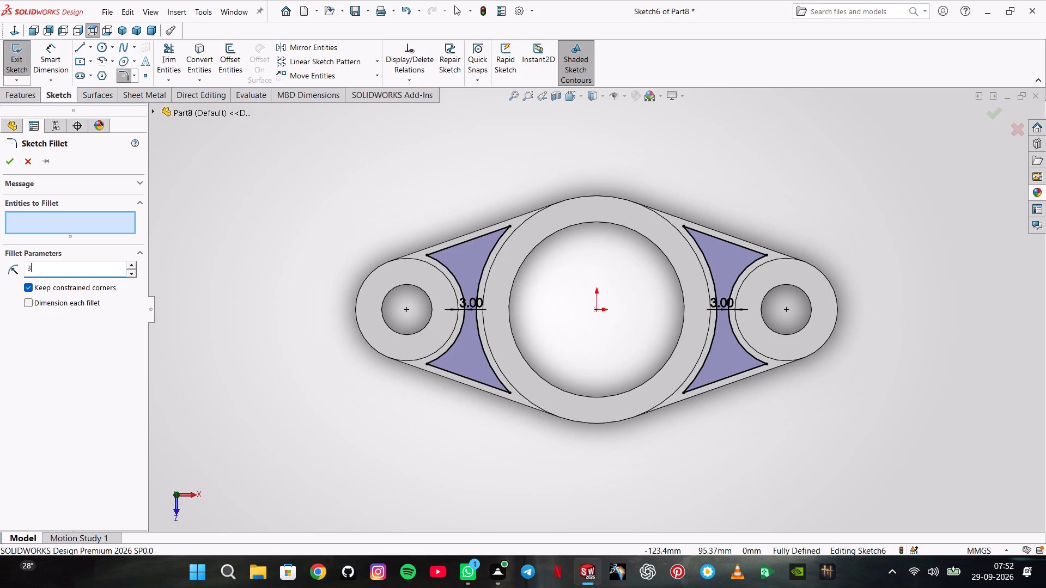
pyautogui.press('Return')
pyautogui.click(428, 254)
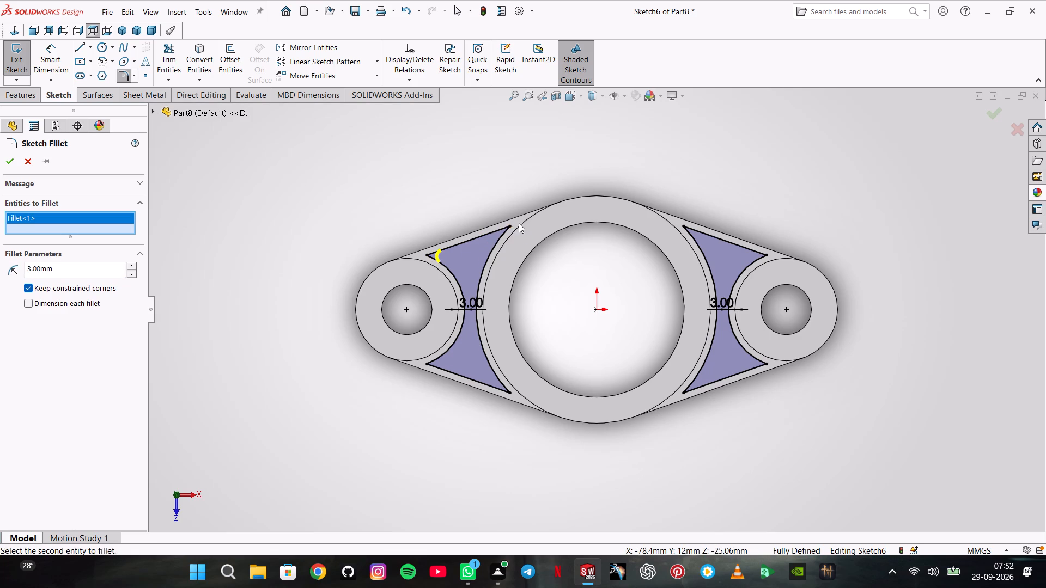
pyautogui.click(508, 225)
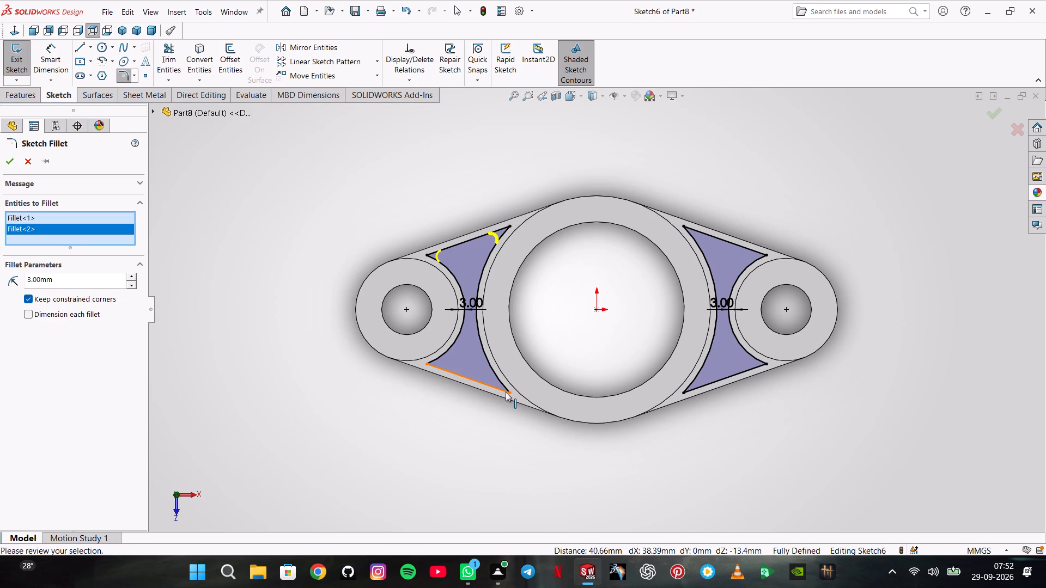
pyautogui.click(512, 390)
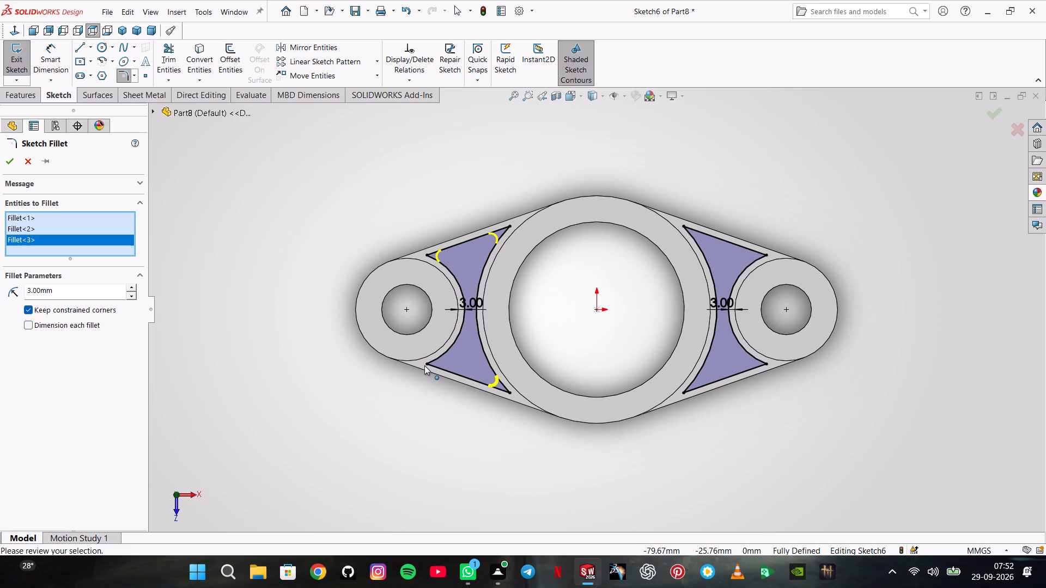
pyautogui.click(425, 365)
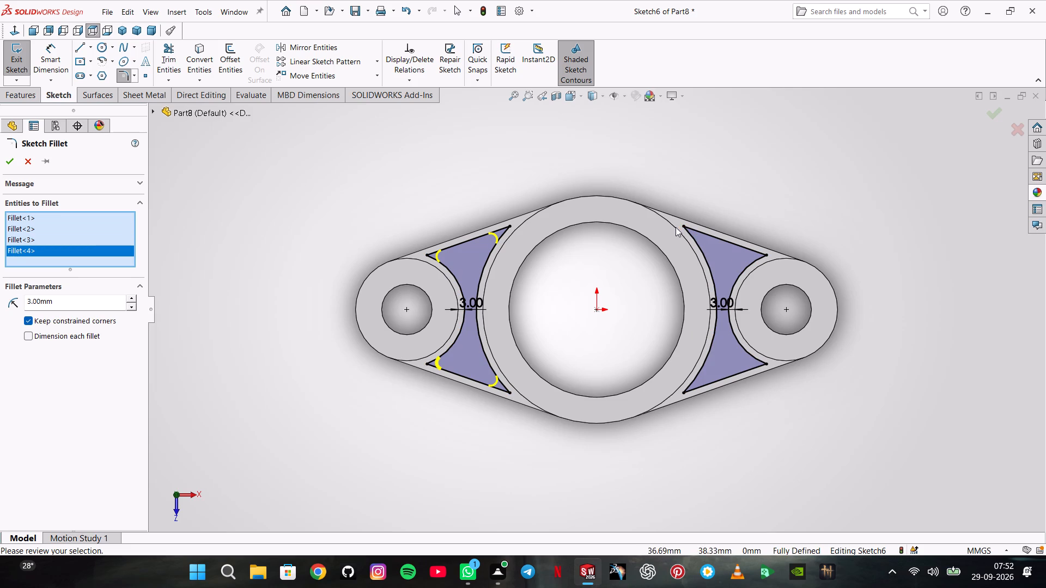
pyautogui.click(682, 227)
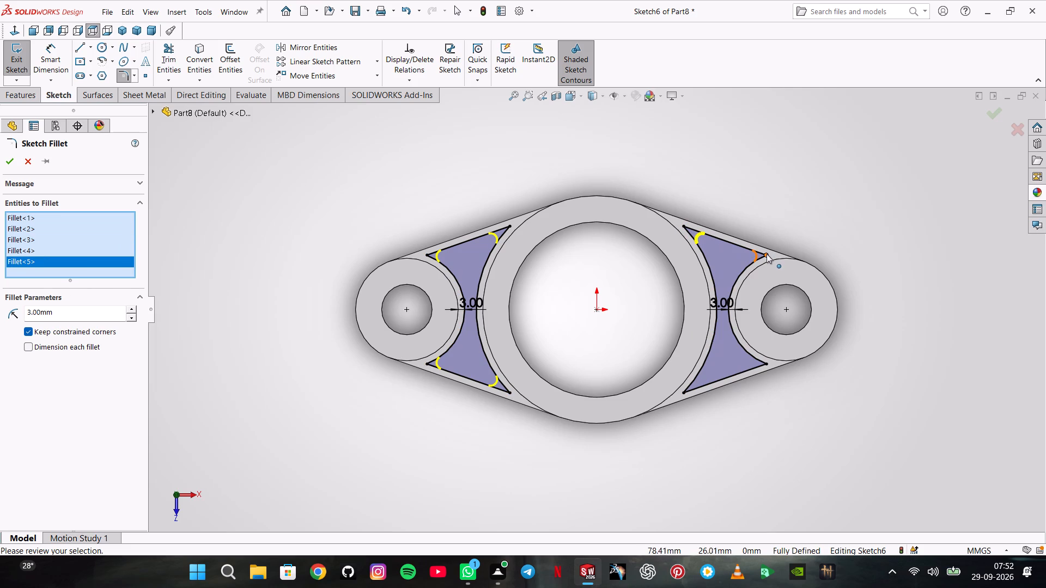
pyautogui.click(766, 255)
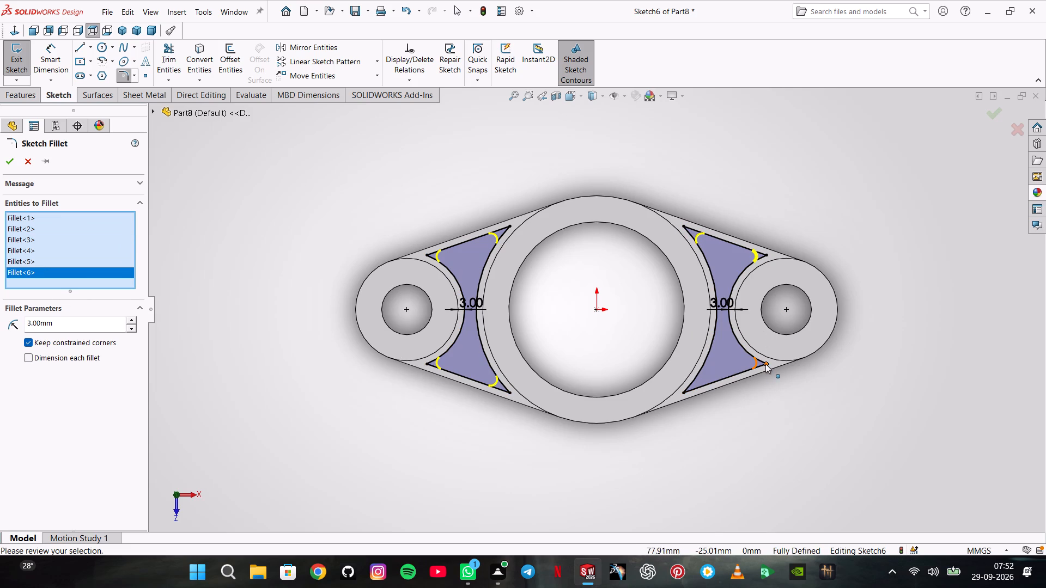
pyautogui.click(765, 364)
pyautogui.click(685, 391)
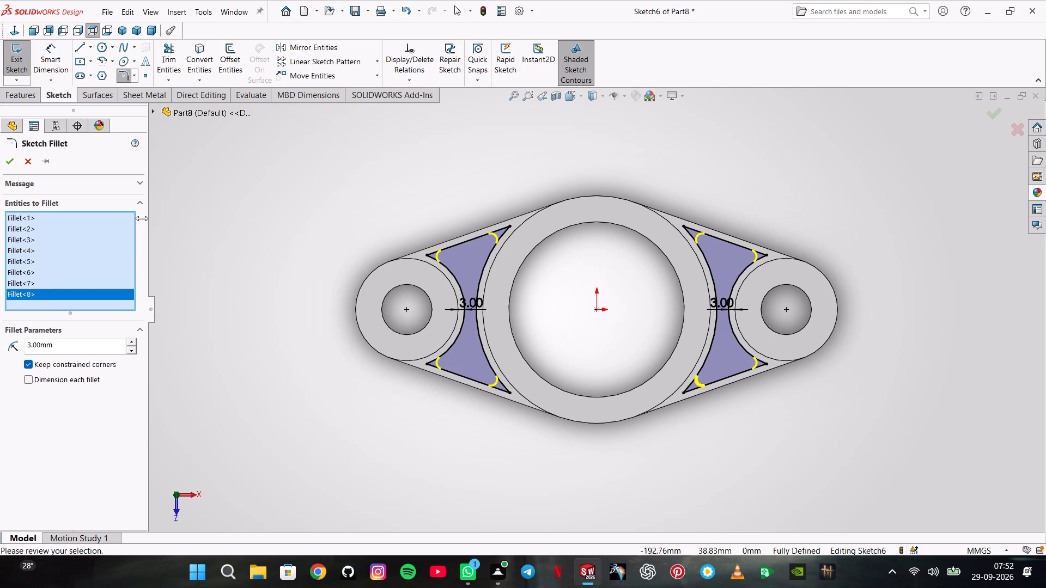
pyautogui.click(13, 163)
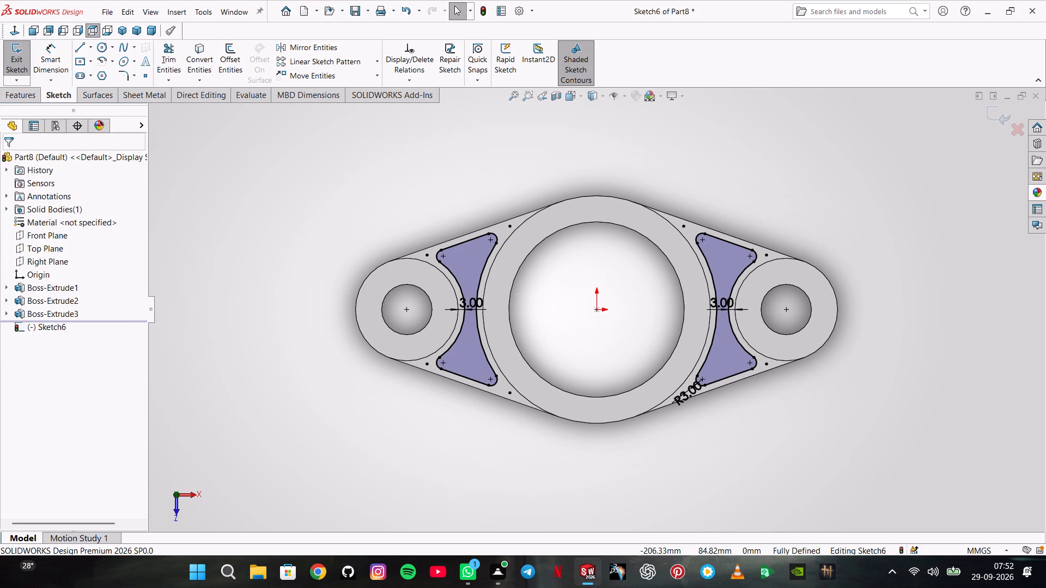
# Cut-extrude both filleted web profiles as blind pockets 3 mm deep into the base.
pyautogui.click(25, 96)
pyautogui.click(203, 54)
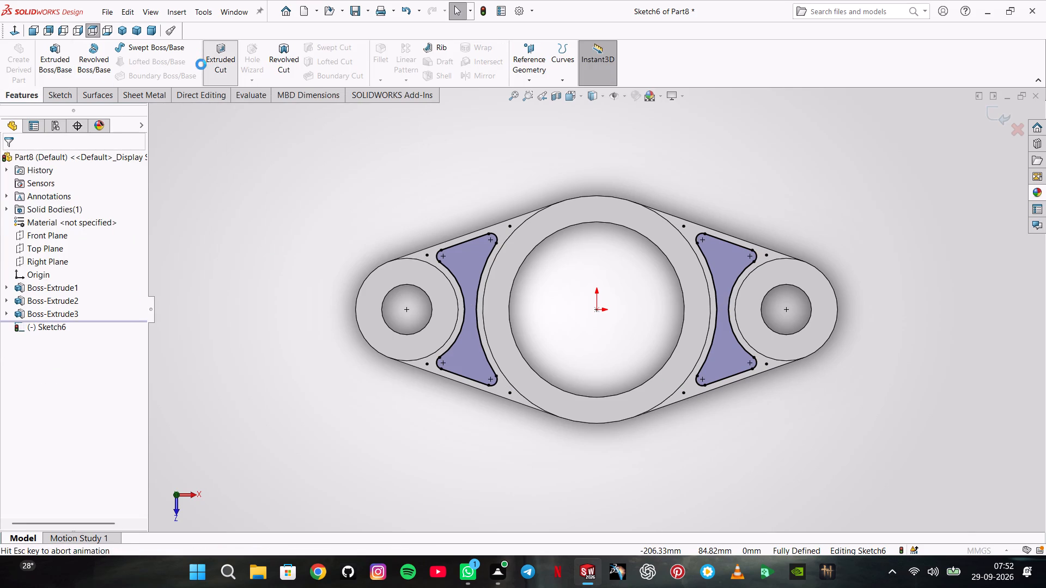
pyautogui.moveTo(309, 281); pyautogui.dragTo(315, 191, button='middle')
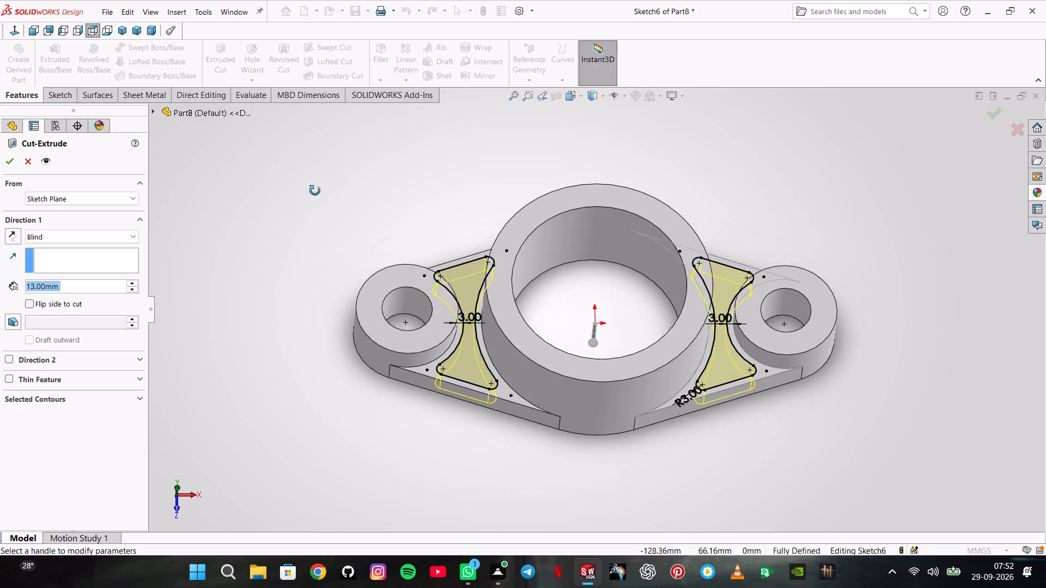
pyautogui.moveTo(315, 191); pyautogui.dragTo(317, 161, button='middle')
pyautogui.doubleClick(72, 285)
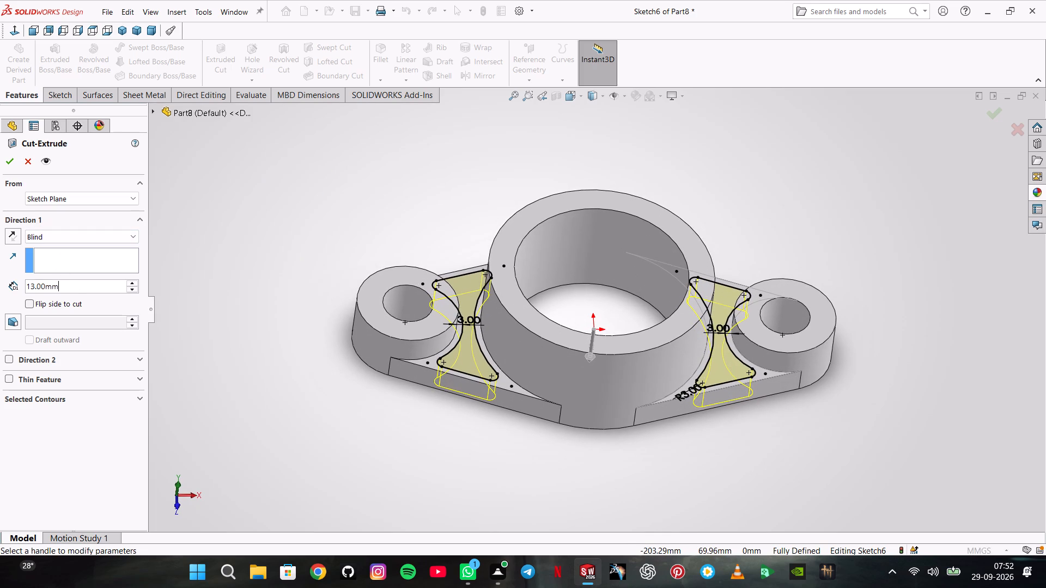
pyautogui.press('1')
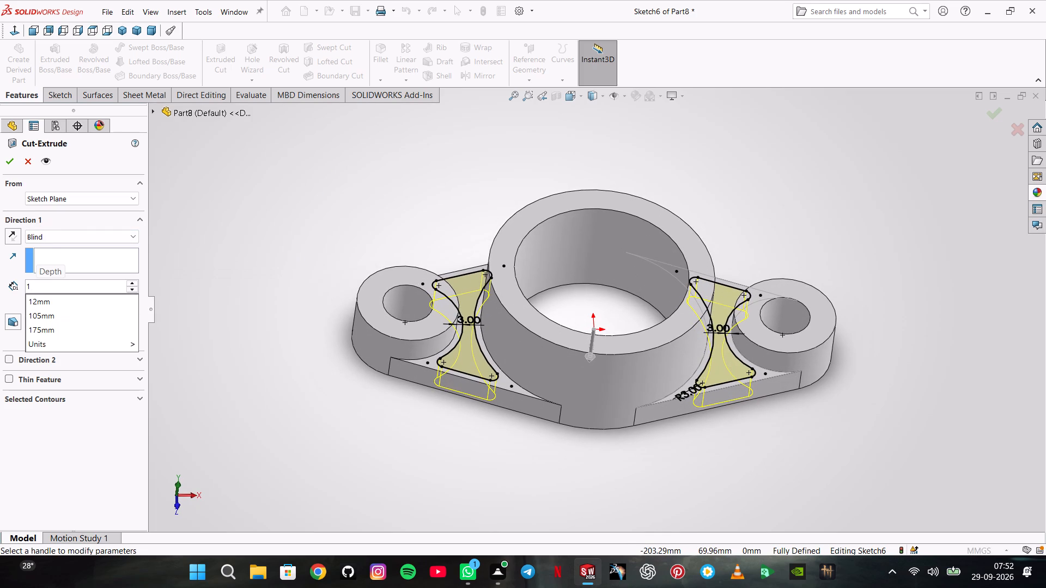
pyautogui.press('BackSpace')
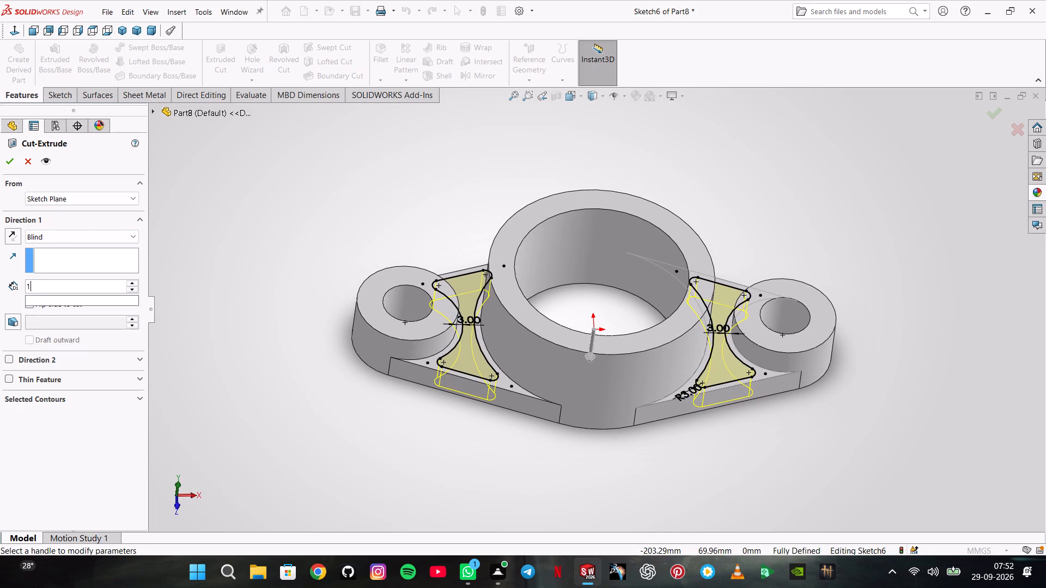
pyautogui.press('3')
pyautogui.press('Return')
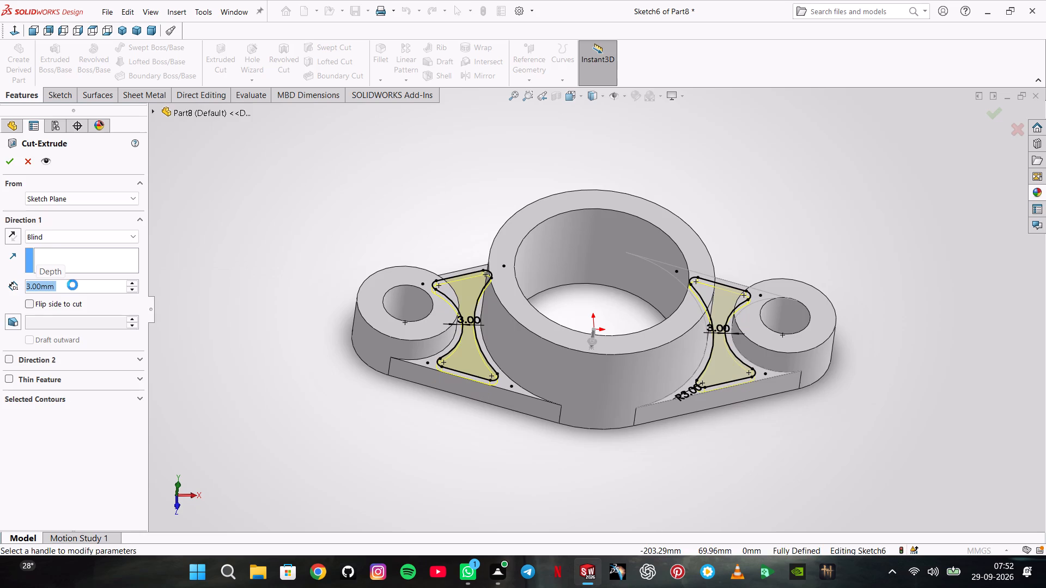
pyautogui.press('Return')
pyautogui.click(303, 258)
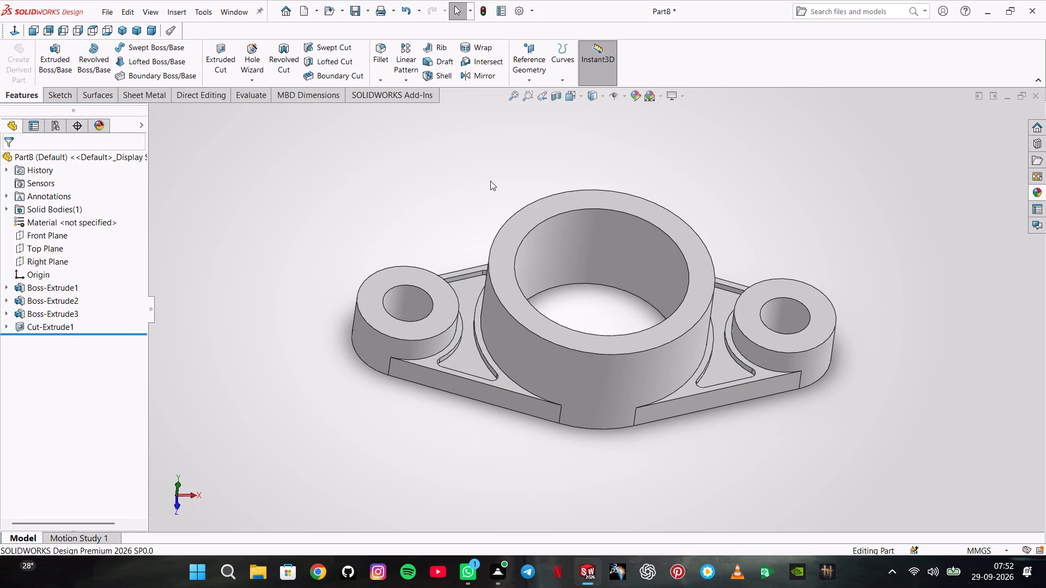
# Apply a dark grey colour from the standard swatches to the whole part.
pyautogui.click(635, 95)
pyautogui.click(120, 444)
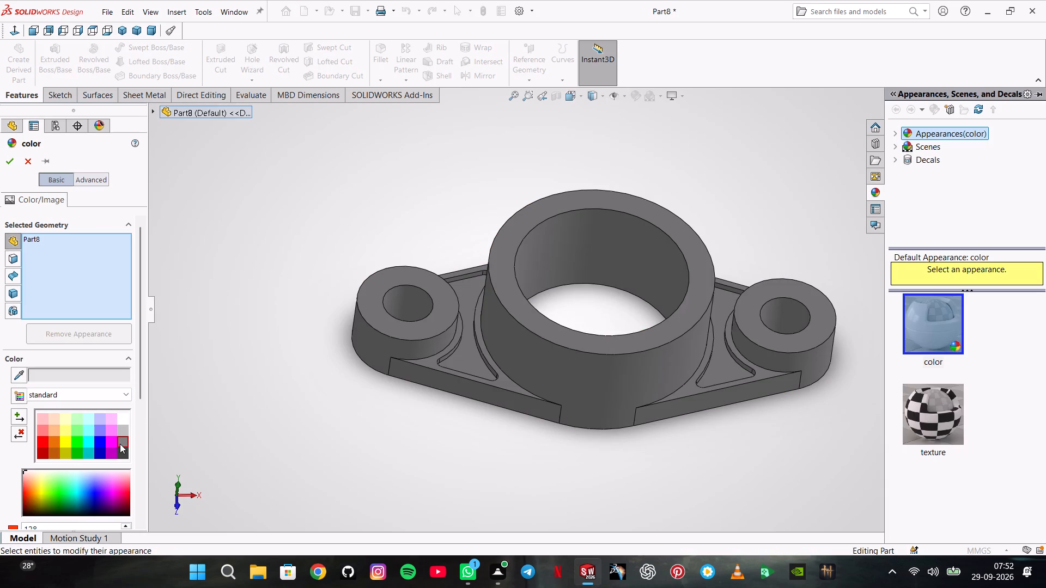
pyautogui.click(4, 169)
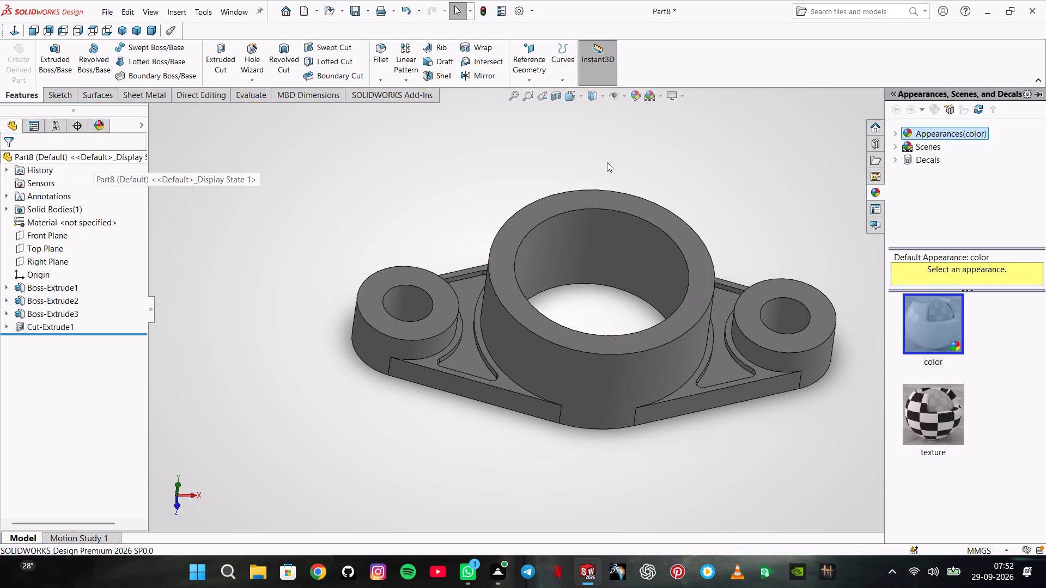
# Apply the Warehouse scene to the model view.
pyautogui.click(661, 100)
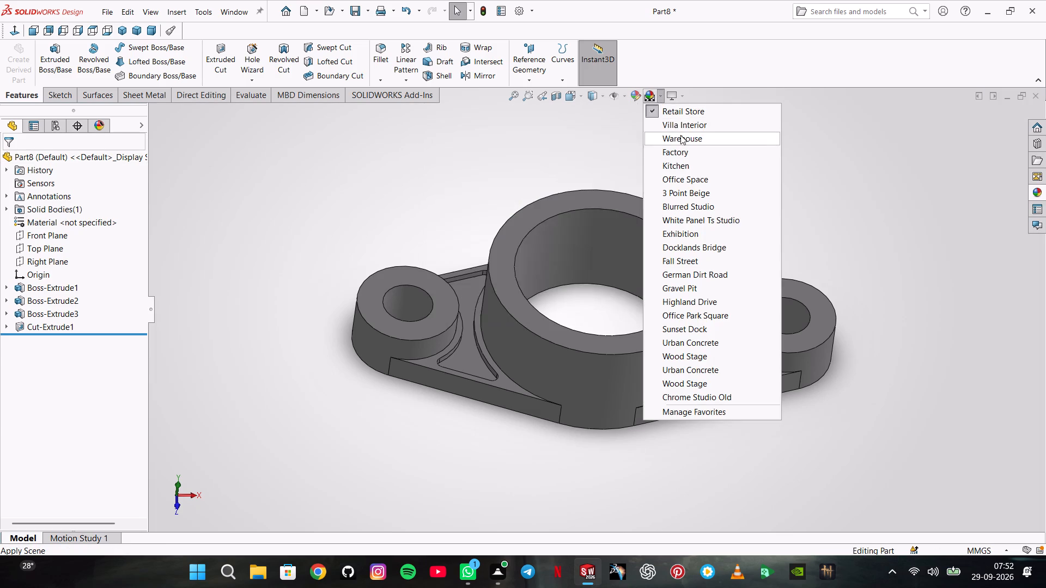
pyautogui.click(680, 135)
pyautogui.click(527, 141)
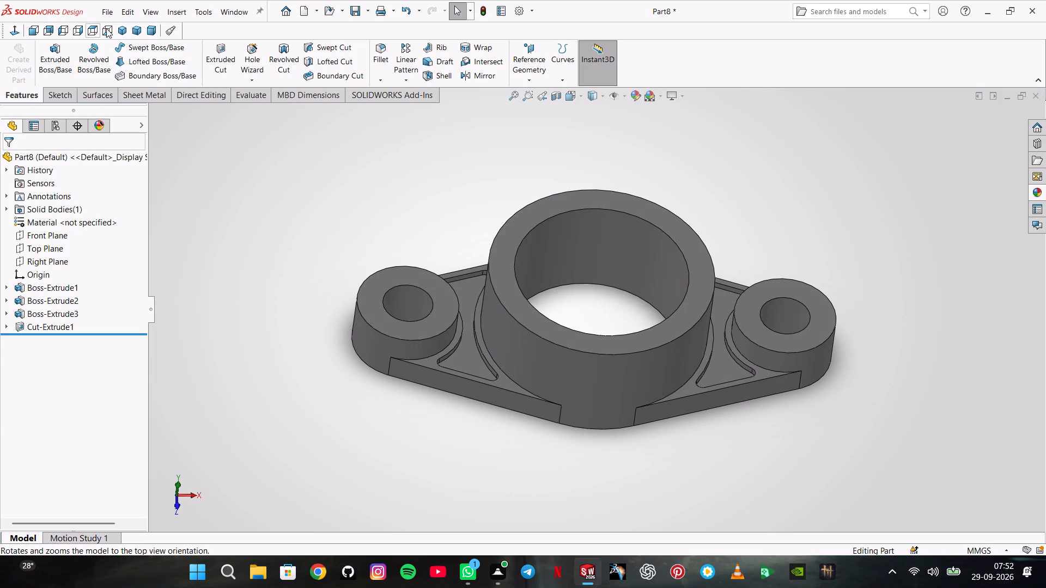
# Save the part as Part3.SLDPRT in the Practice Problems 2 folder.
pyautogui.click(123, 27)
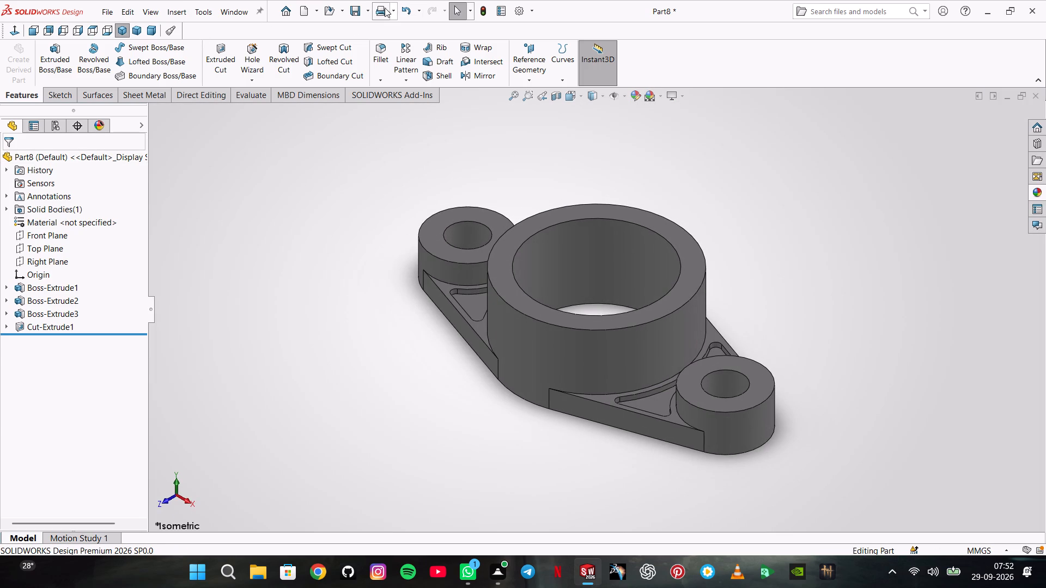
pyautogui.click(357, 9)
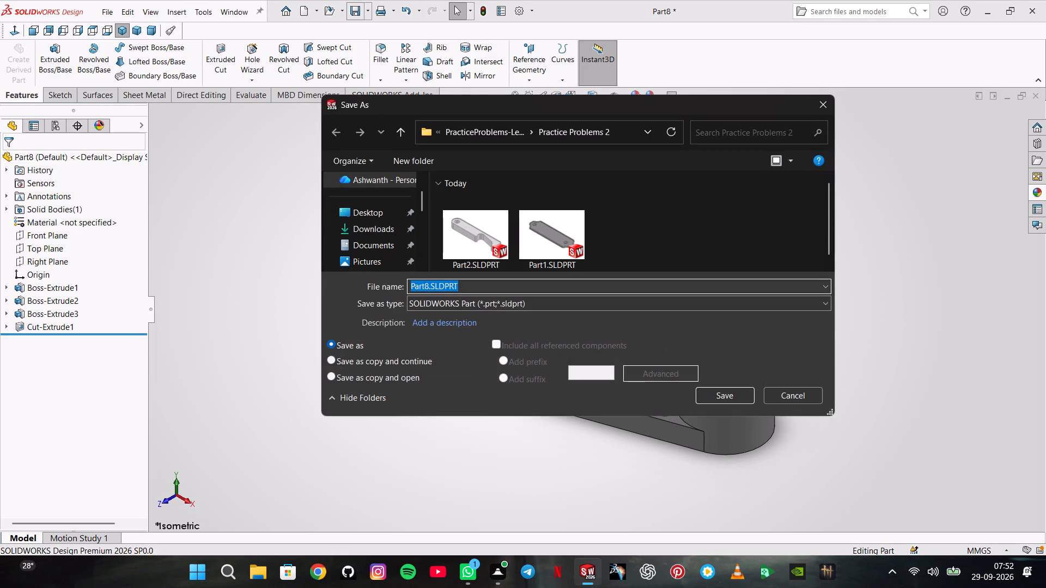
pyautogui.click(428, 282)
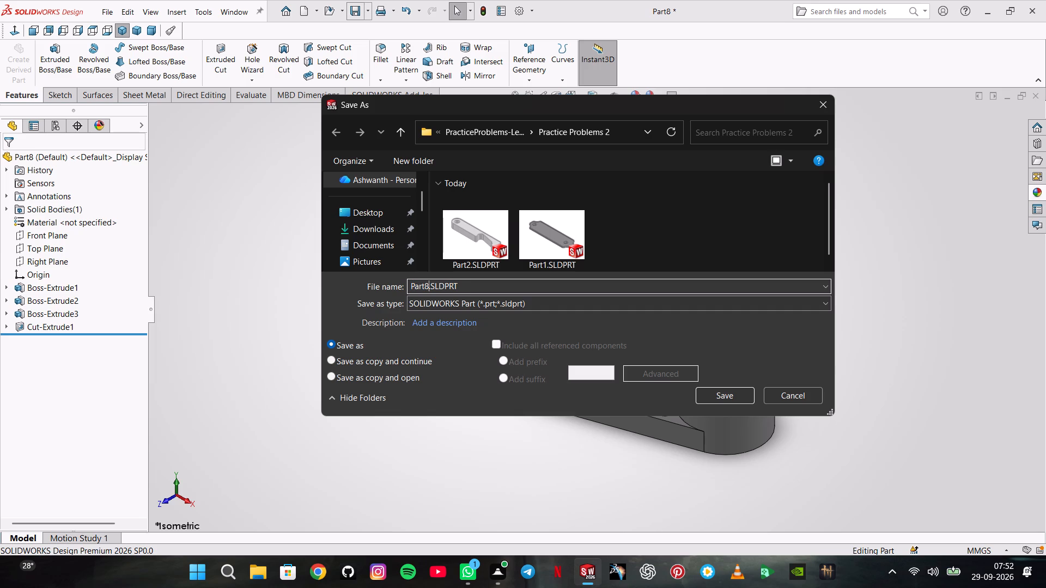
pyautogui.press('BackSpace')
pyautogui.press('3')
pyautogui.press('Return')
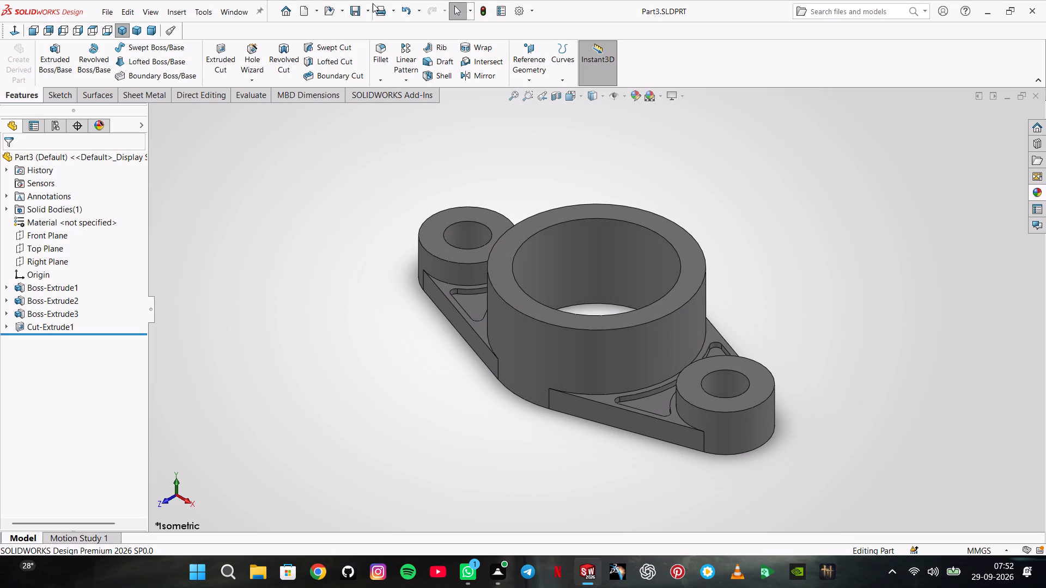
# Save an Adobe PDF version of Part3 in the Practice Problems 2 folder.
pyautogui.click(368, 9)
pyautogui.click(379, 40)
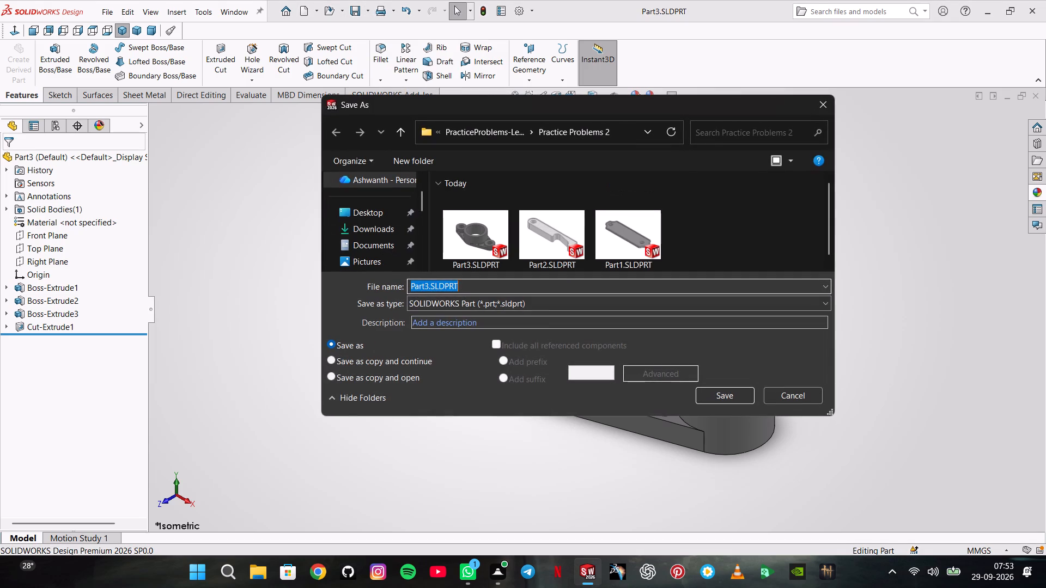
pyautogui.click(545, 304)
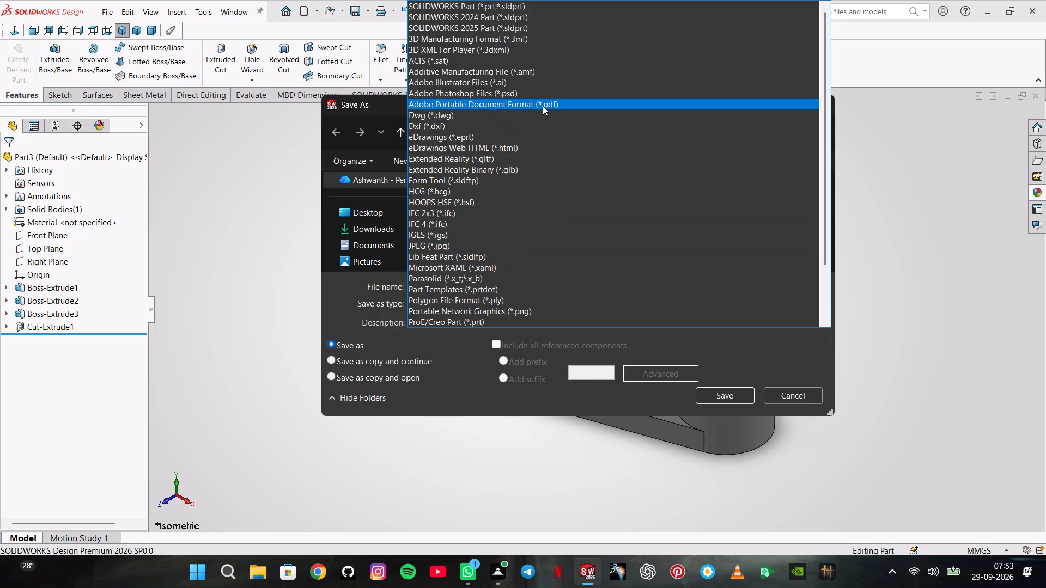
pyautogui.click(543, 106)
pyautogui.click(709, 413)
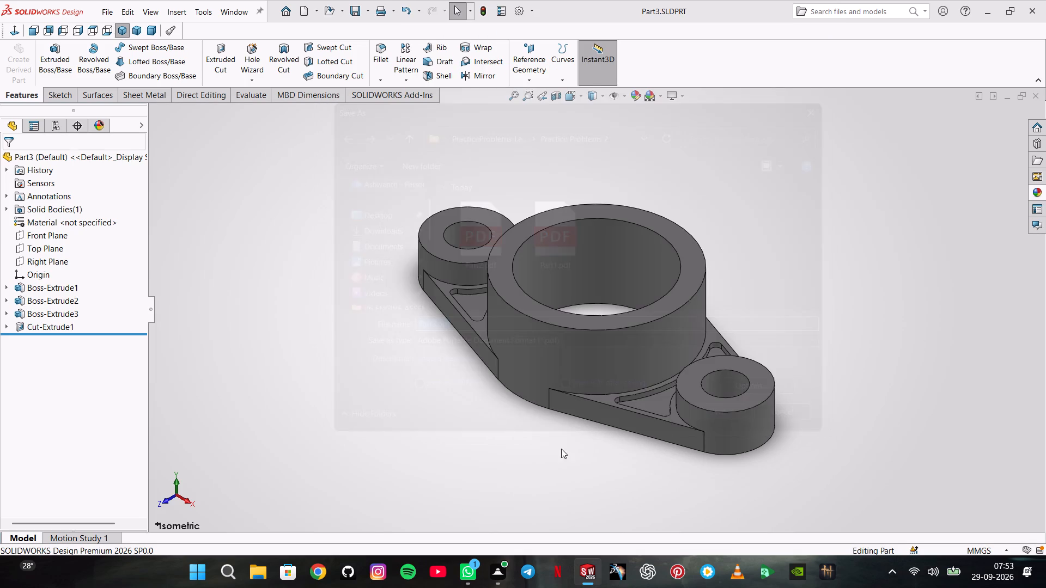